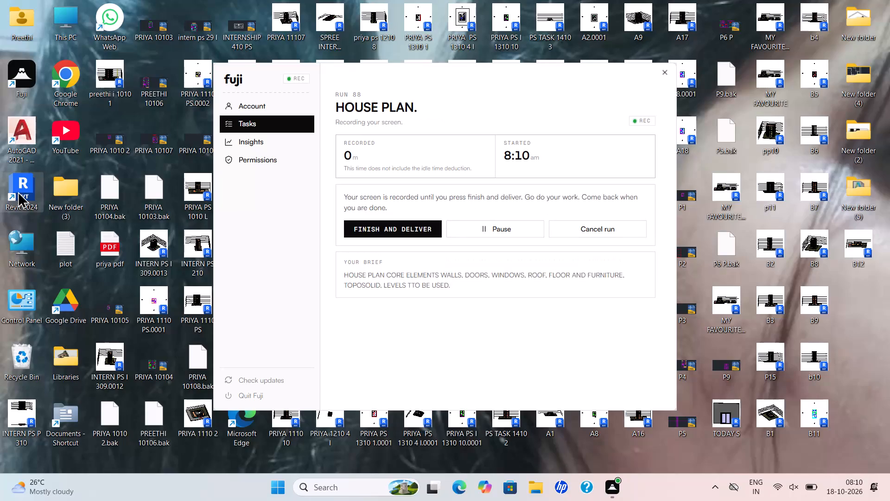
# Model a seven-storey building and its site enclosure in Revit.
# Launch Revit 2024 from the desktop.
pyautogui.doubleClick(23, 188)
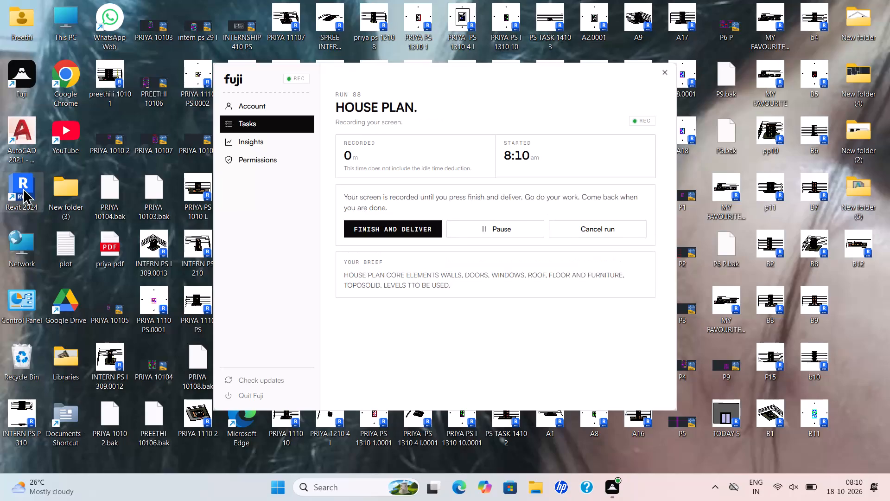
pyautogui.tripleClick(15, 190)
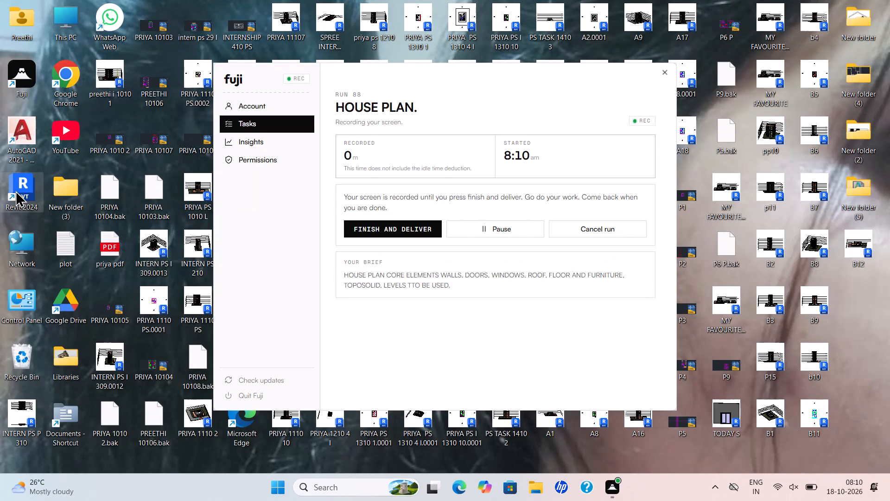
pyautogui.tripleClick(15, 191)
pyautogui.doubleClick(20, 185)
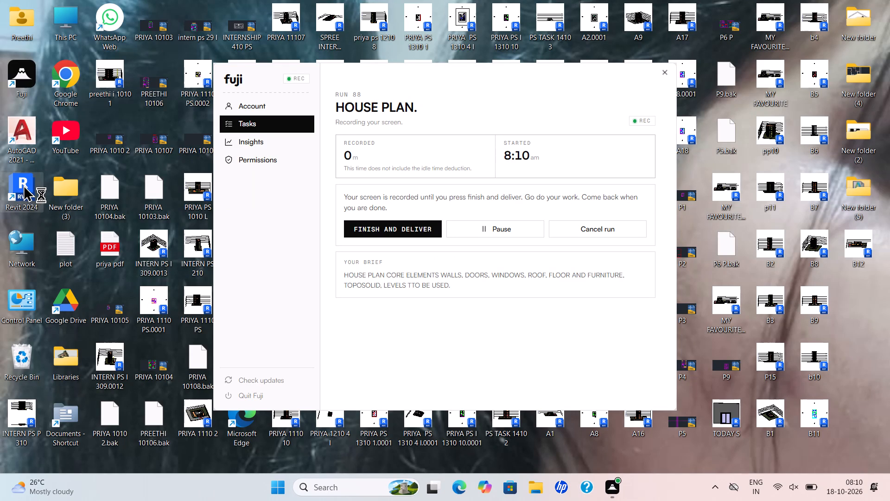
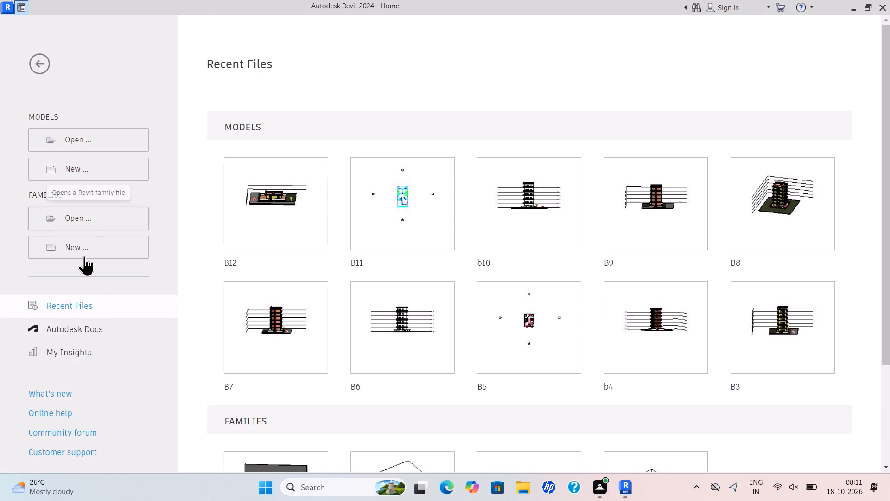
# Create a new project from the default.rte template in the English-Imperial templates folder.
pyautogui.click(78, 169)
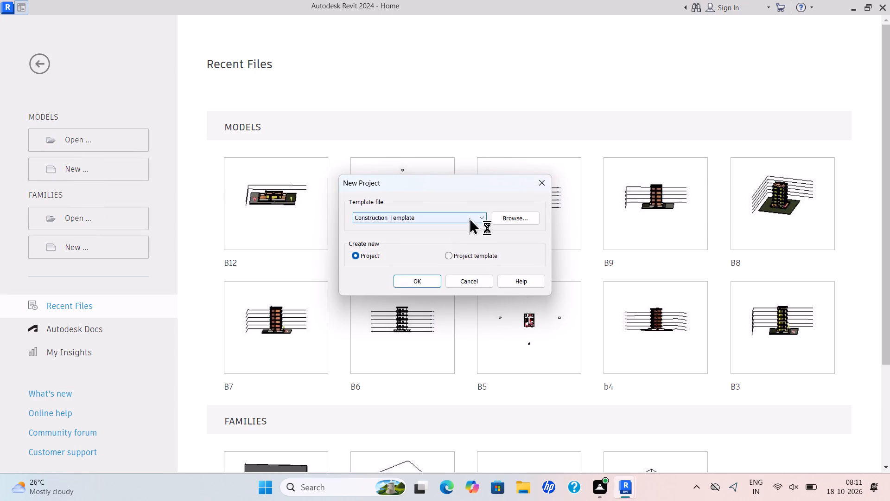
pyautogui.click(477, 213)
pyautogui.click(416, 239)
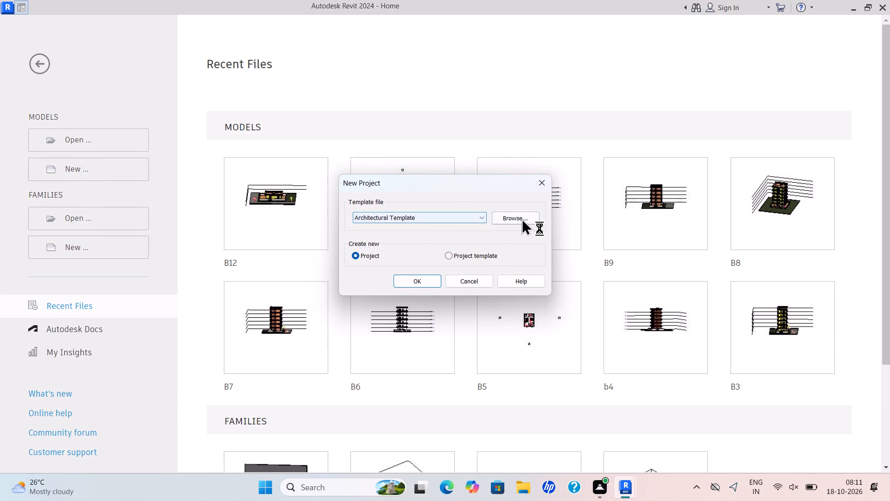
pyautogui.click(521, 217)
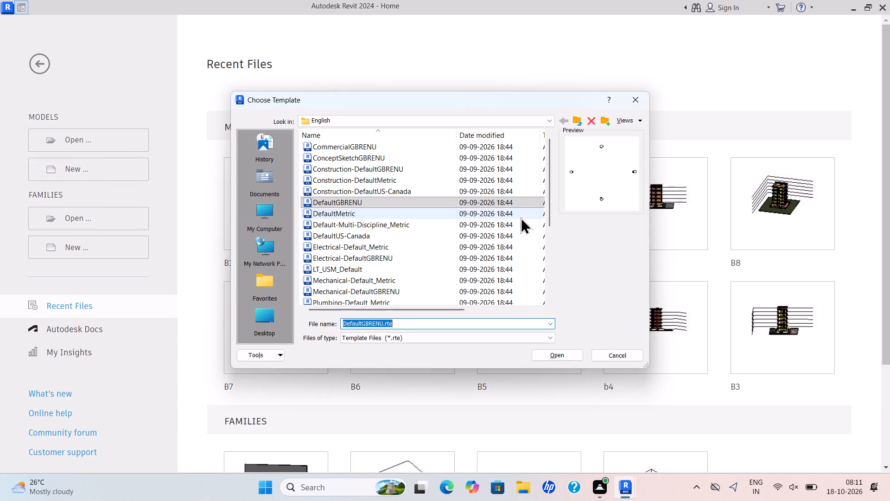
pyautogui.click(549, 121)
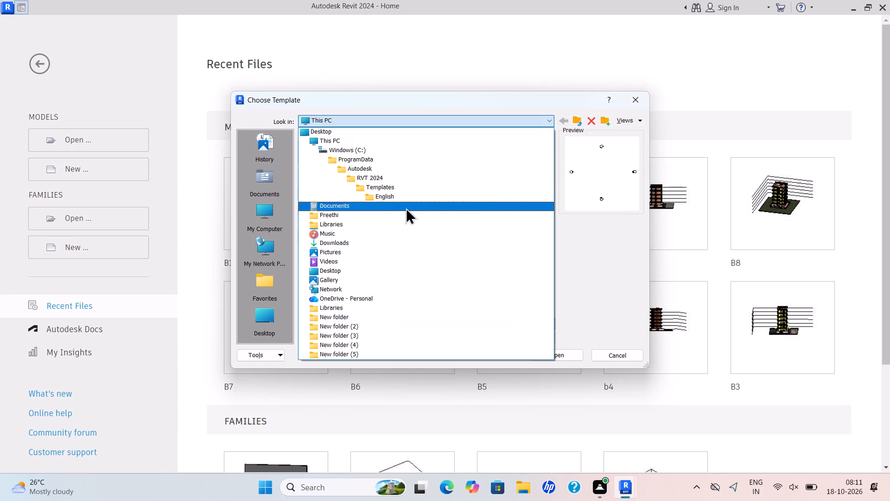
pyautogui.click(418, 190)
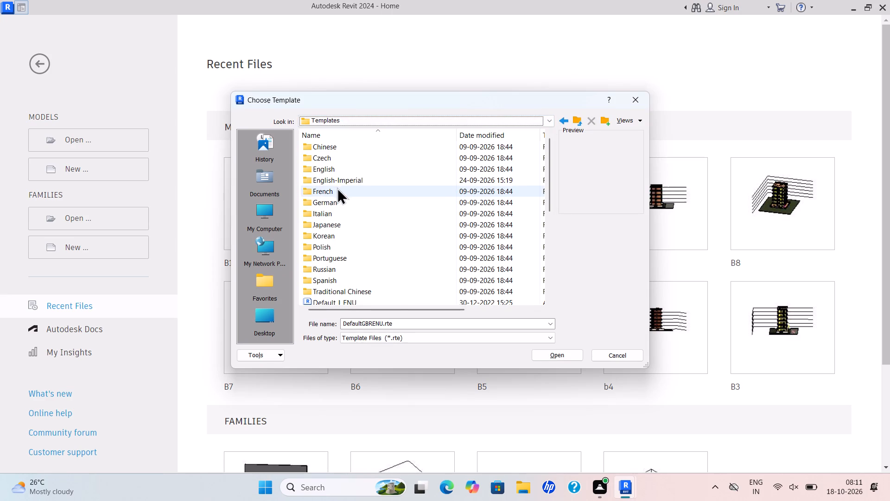
pyautogui.tripleClick(351, 178)
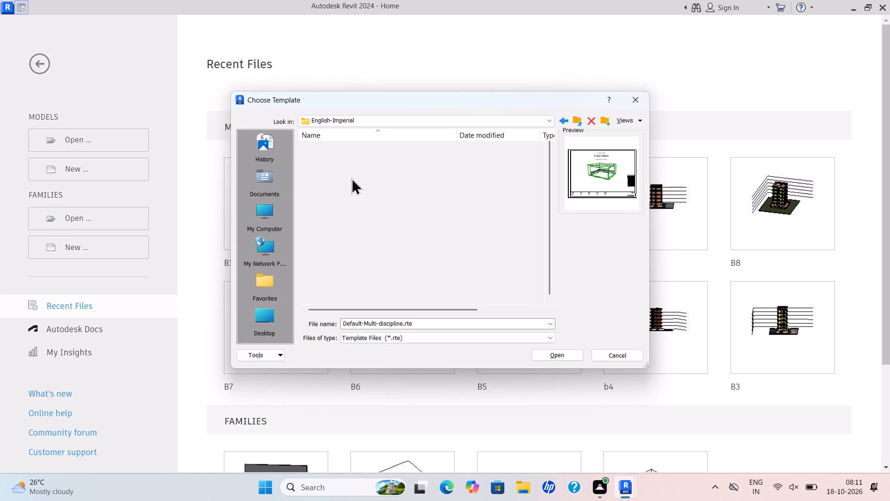
pyautogui.doubleClick(364, 170)
pyautogui.click(568, 353)
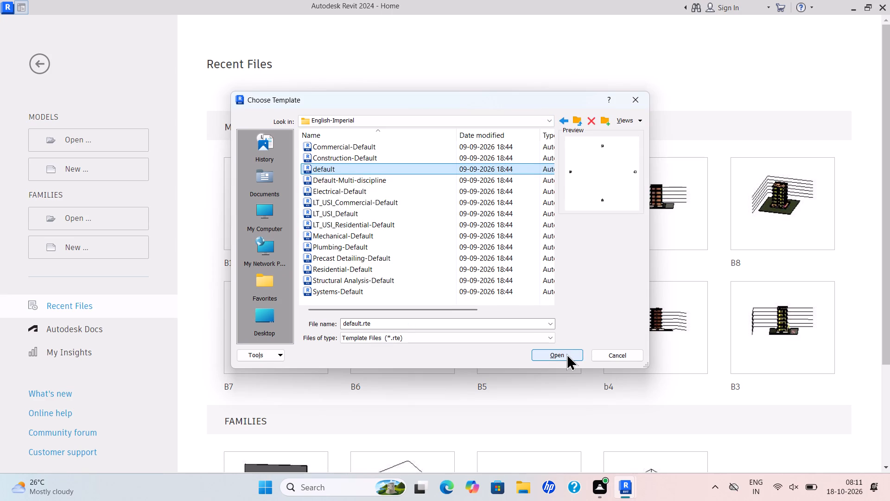
pyautogui.click(564, 352)
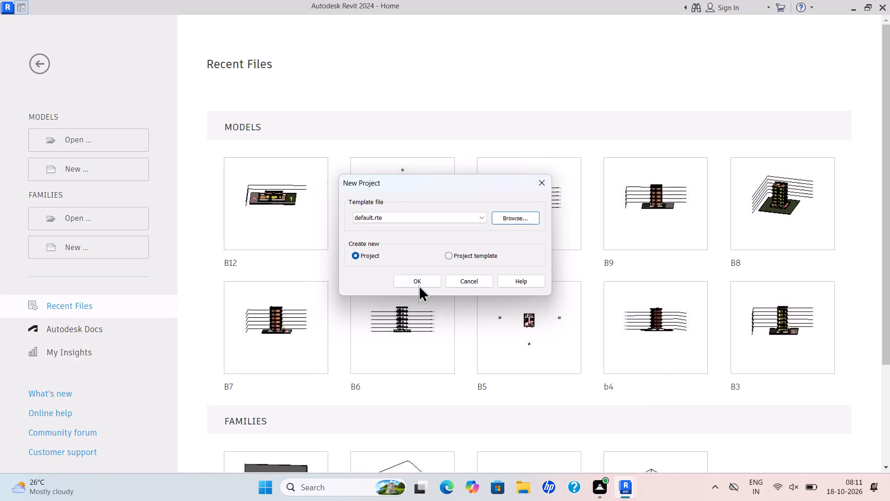
pyautogui.click(417, 283)
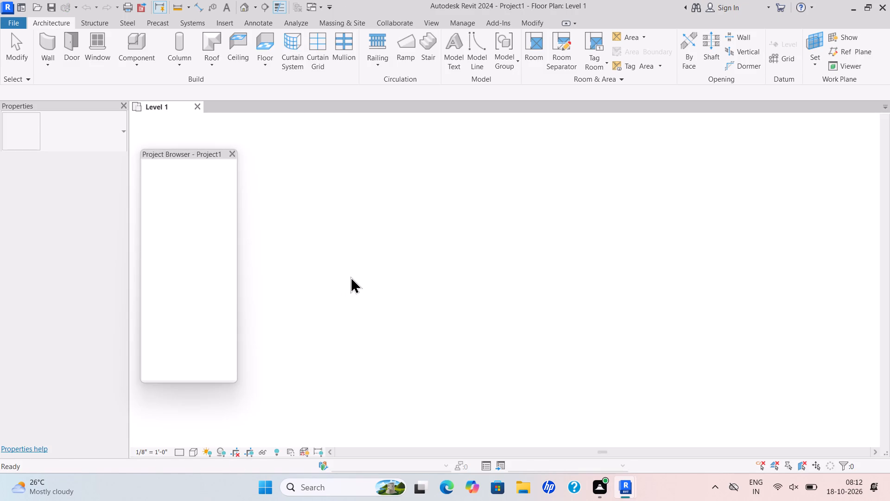
# Link the CAD file INTERN 666.dwg from Documents into the Level 1 plan with Auto - Center to Center positioning.
pyautogui.scroll(2, 519, 236)
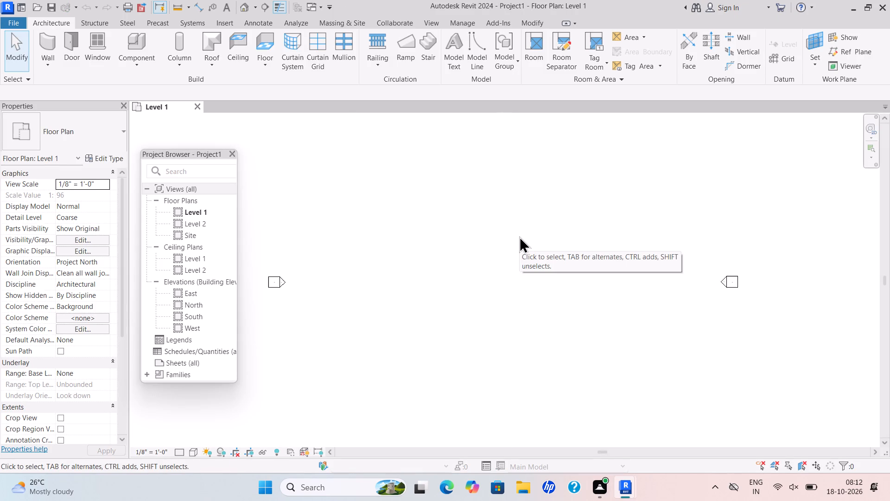
pyautogui.scroll(1, 519, 236)
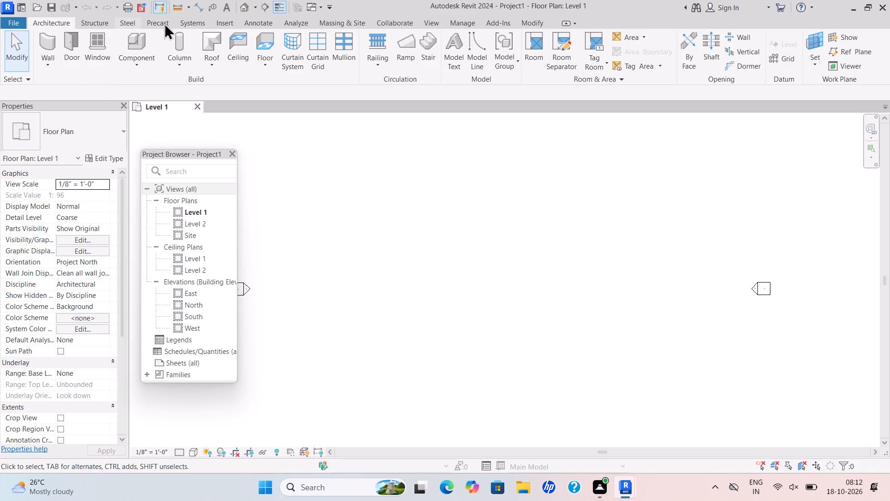
pyautogui.click(223, 18)
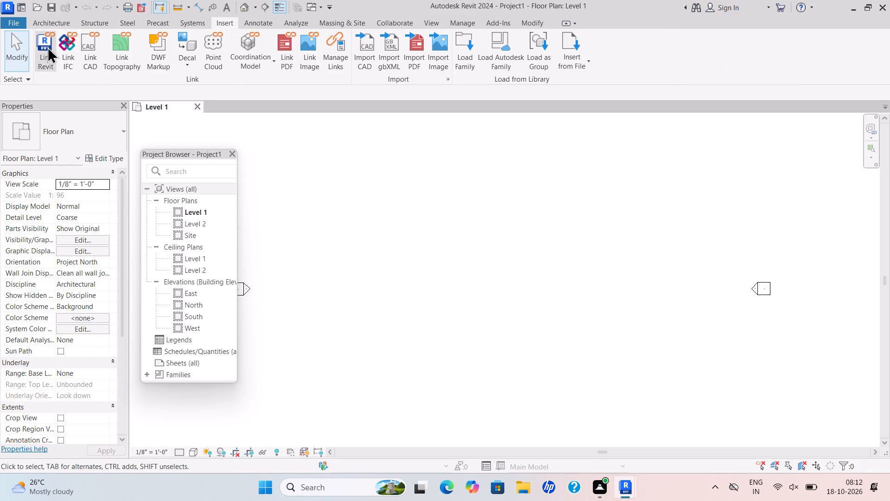
pyautogui.click(81, 46)
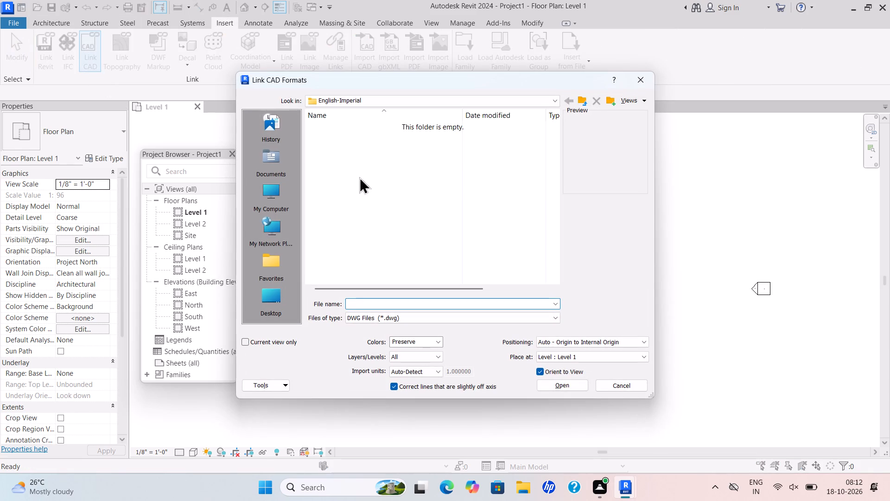
pyautogui.doubleClick(278, 177)
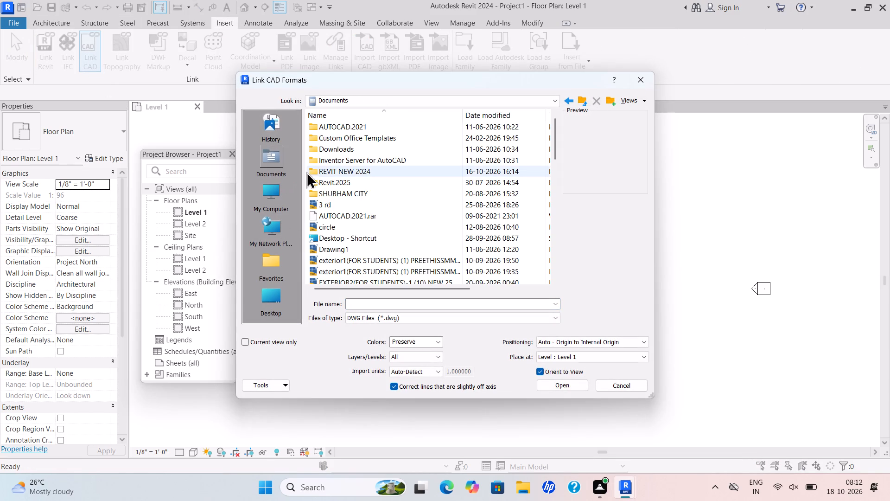
pyautogui.scroll(-2, 355, 172)
pyautogui.scroll(-2, 348, 244)
pyautogui.click(352, 203)
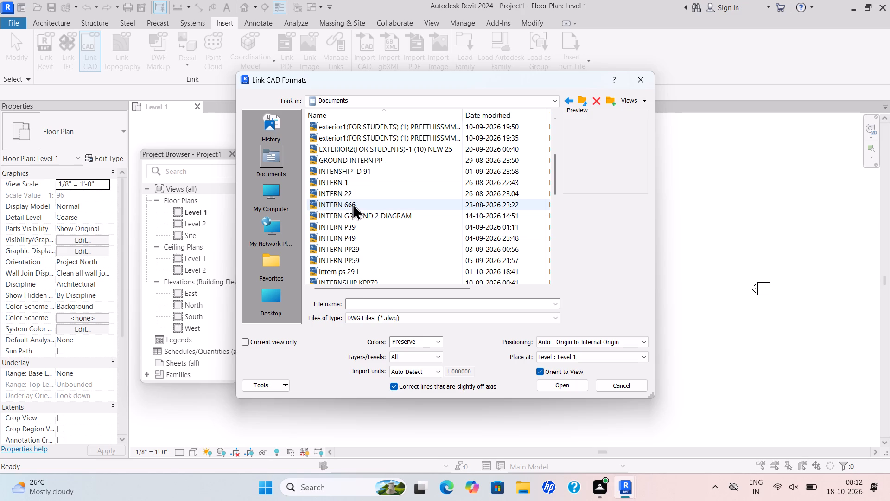
pyautogui.click(642, 341)
pyautogui.click(562, 347)
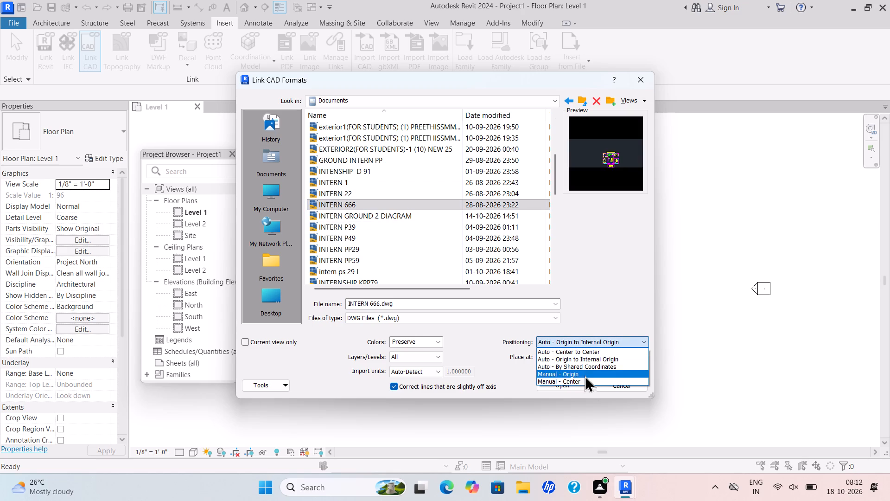
pyautogui.click(643, 343)
pyautogui.click(643, 343)
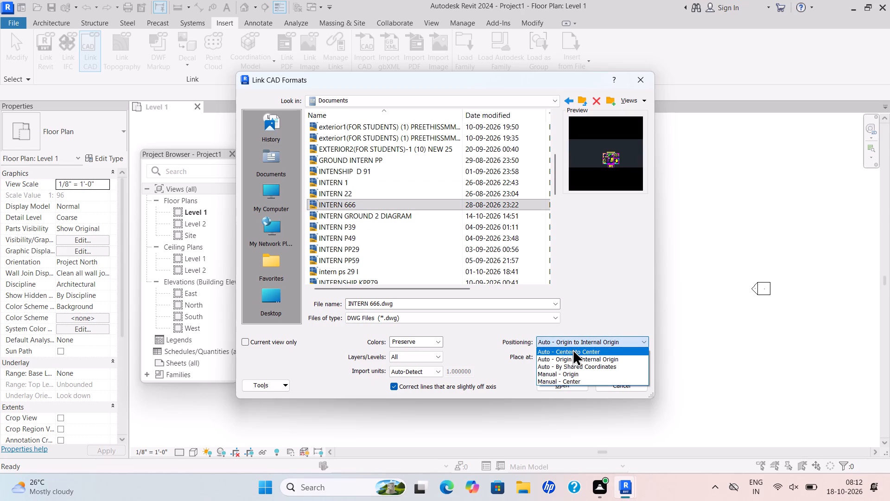
pyautogui.click(572, 349)
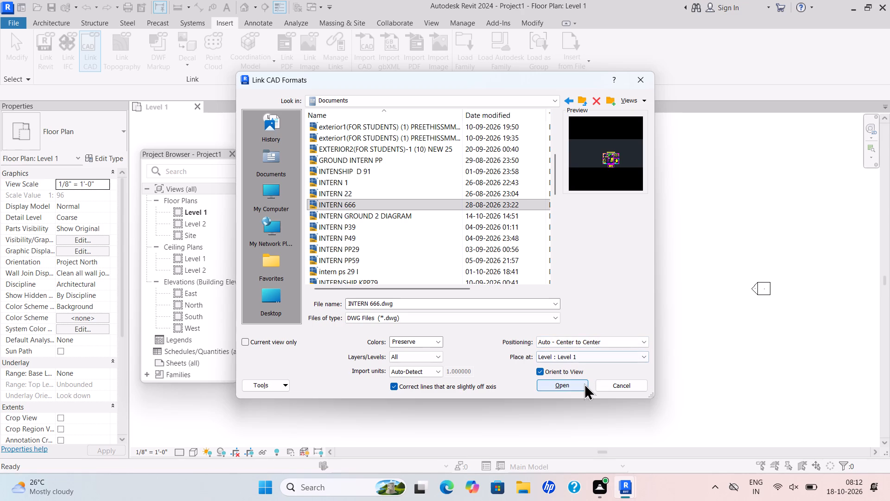
pyautogui.click(579, 383)
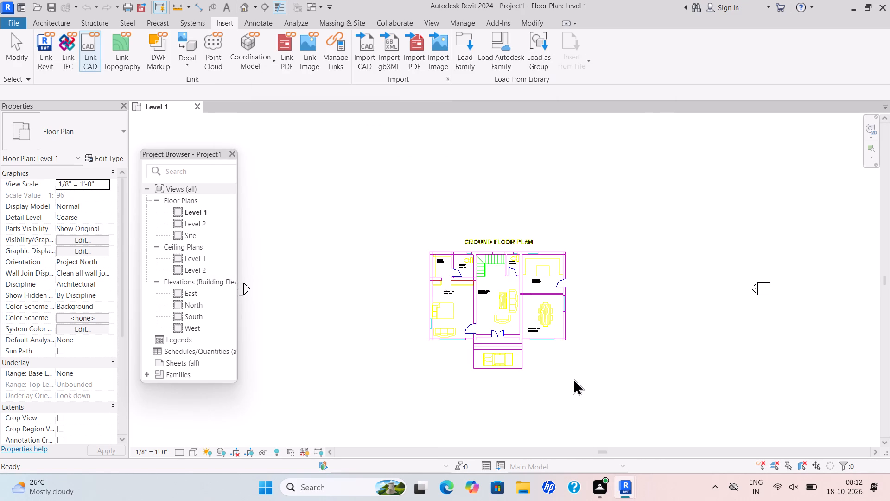
# Start an architectural wall and duplicate the Generic - 8" type as WALL 9".
pyautogui.scroll(6, 545, 333)
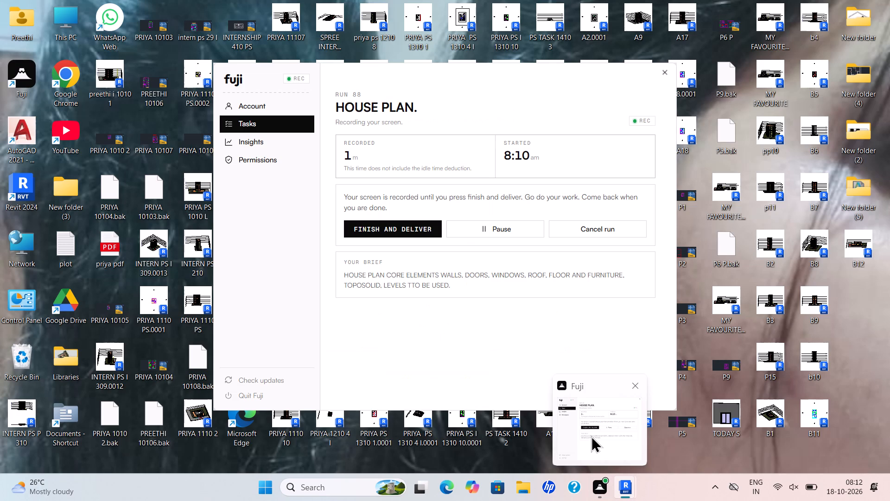
pyautogui.scroll(2, 463, 219)
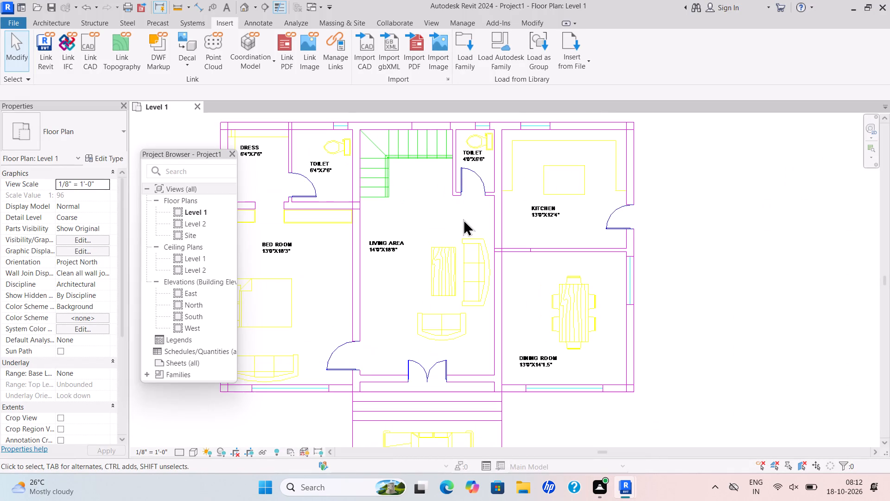
pyautogui.click(69, 20)
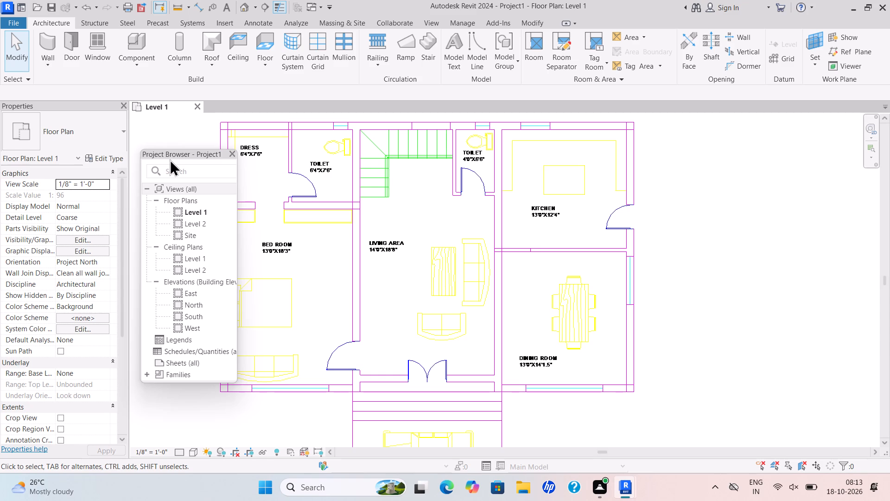
pyautogui.click(54, 62)
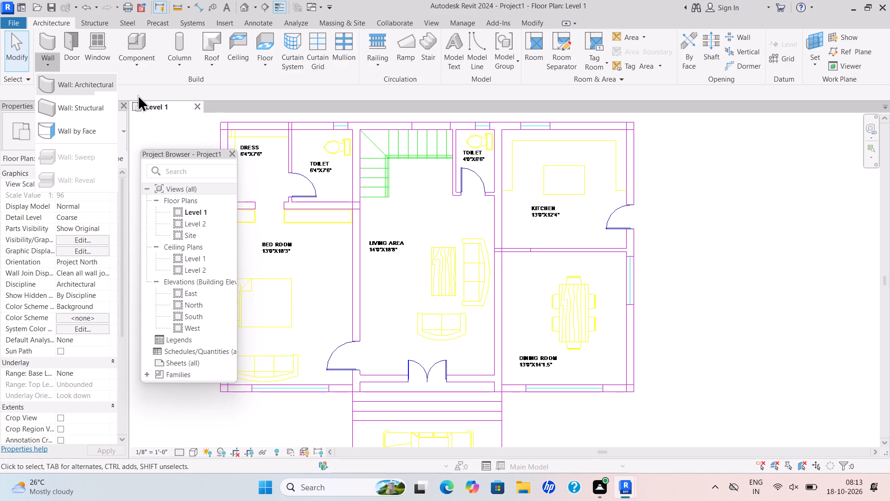
pyautogui.click(109, 82)
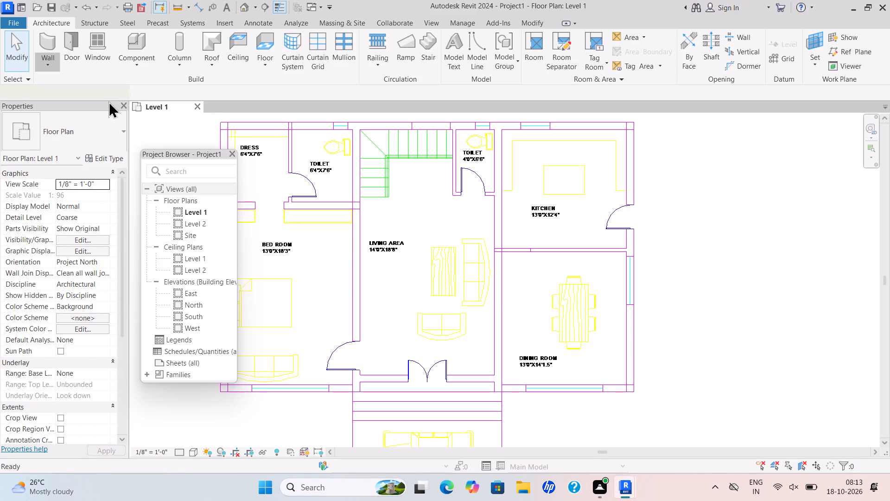
pyautogui.click(103, 156)
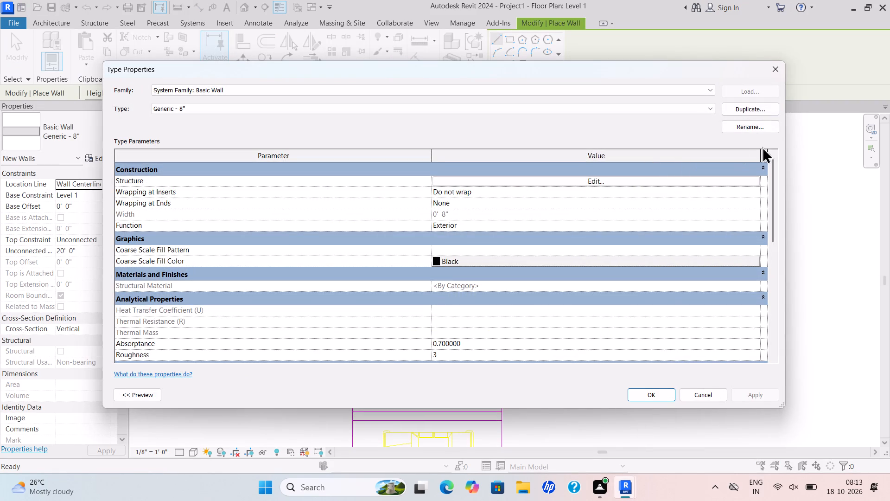
pyautogui.click(769, 109)
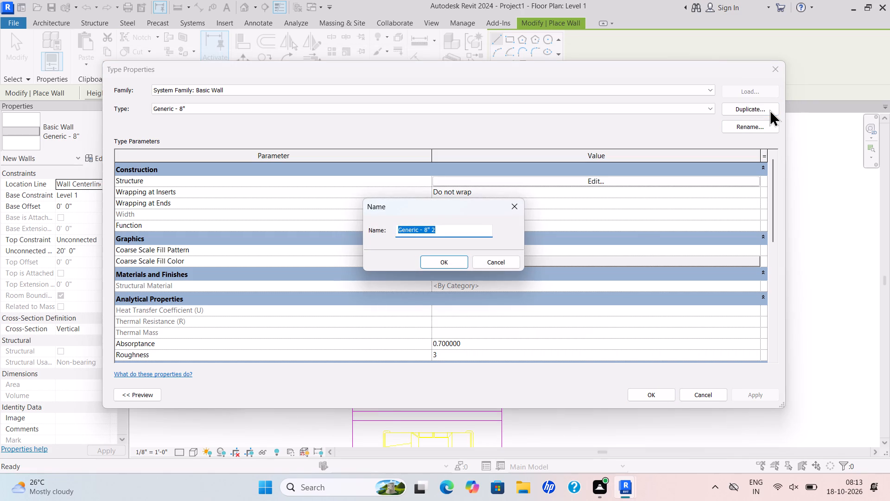
pyautogui.press('BackSpace')
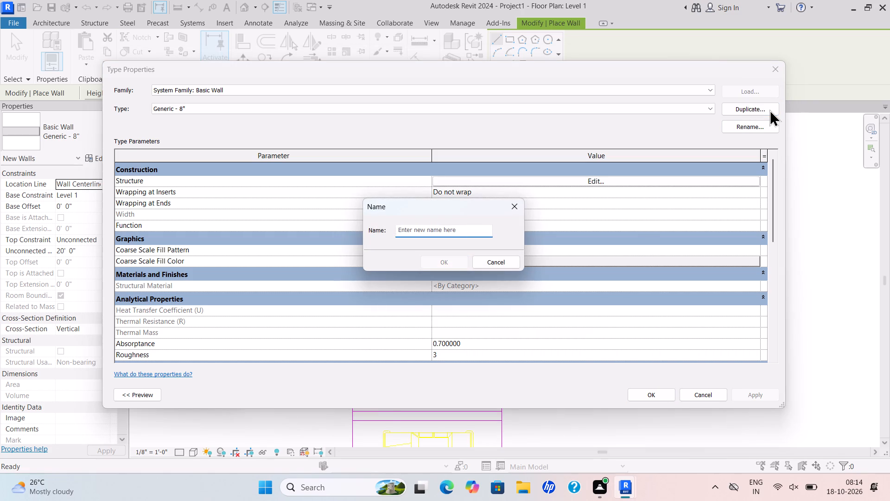
pyautogui.write('WALL 9"')
pyautogui.press('Return')
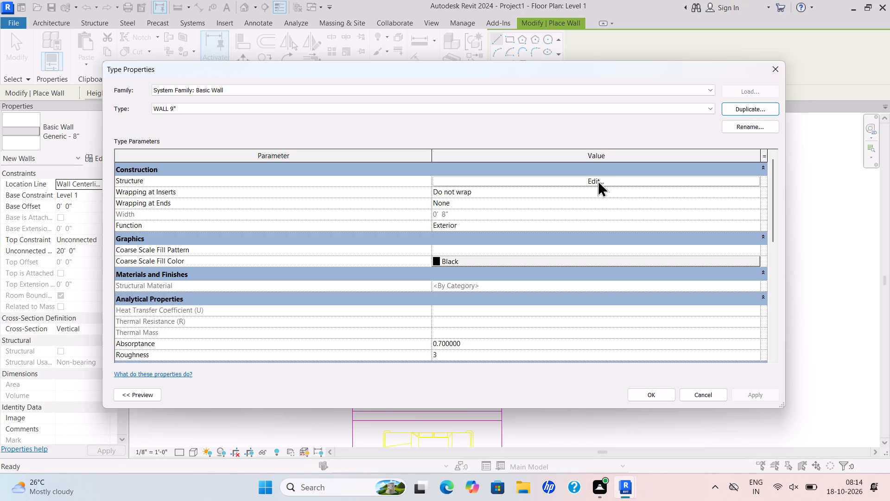
# Set the structure layer thickness of the WALL 9" type to 9" and apply the type.
pyautogui.doubleClick(593, 183)
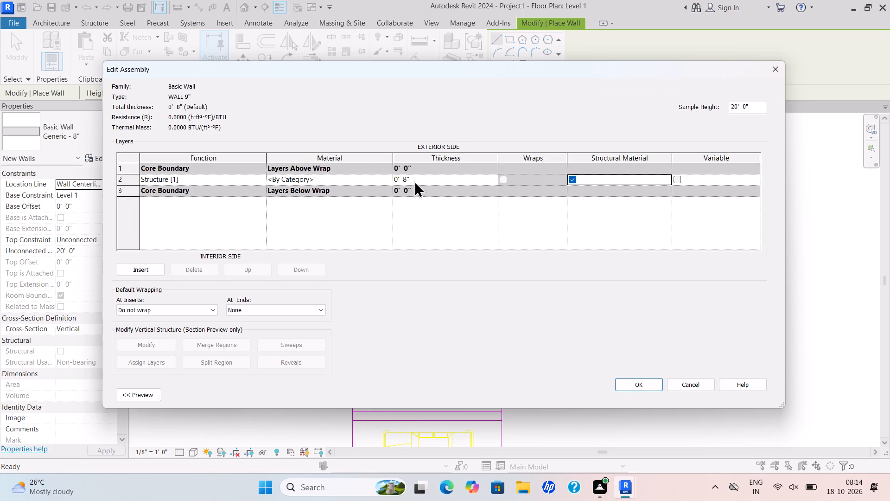
pyautogui.moveTo(414, 180); pyautogui.dragTo(397, 180)
pyautogui.moveTo(424, 183); pyautogui.dragTo(376, 178)
pyautogui.press('BackSpace')
pyautogui.write('9"')
pyautogui.press('Return')
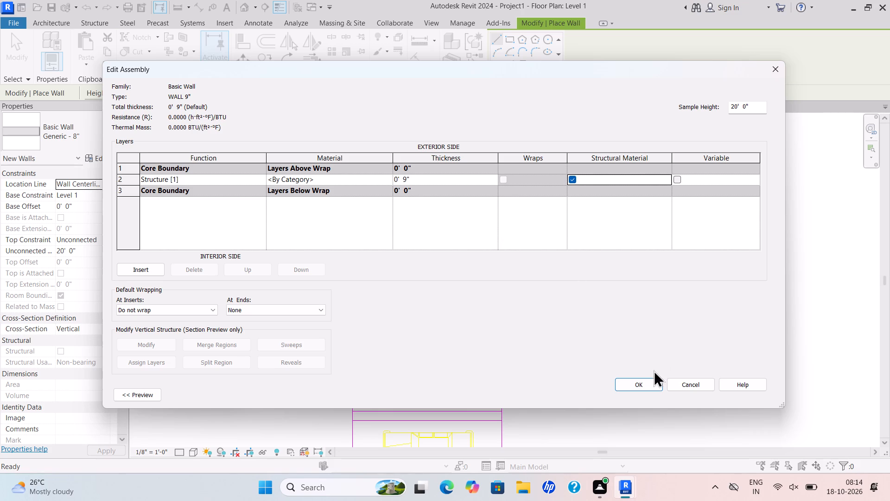
pyautogui.click(642, 384)
pyautogui.click(763, 396)
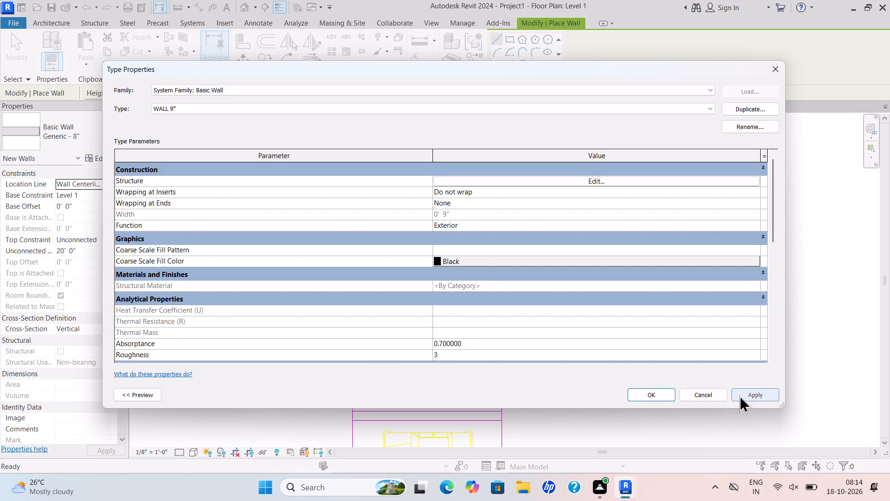
pyautogui.click(645, 393)
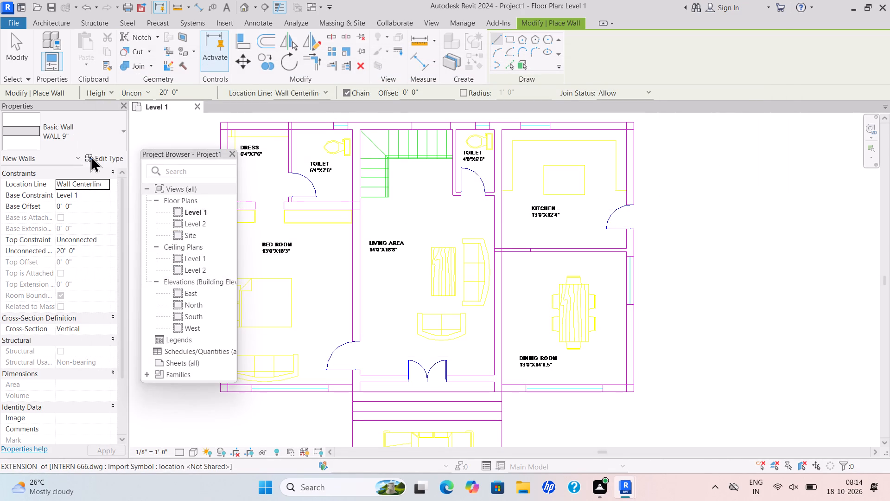
# Set the new walls' location line to Finish Face: Interior and their unconnected height to 10'.
pyautogui.click(105, 183)
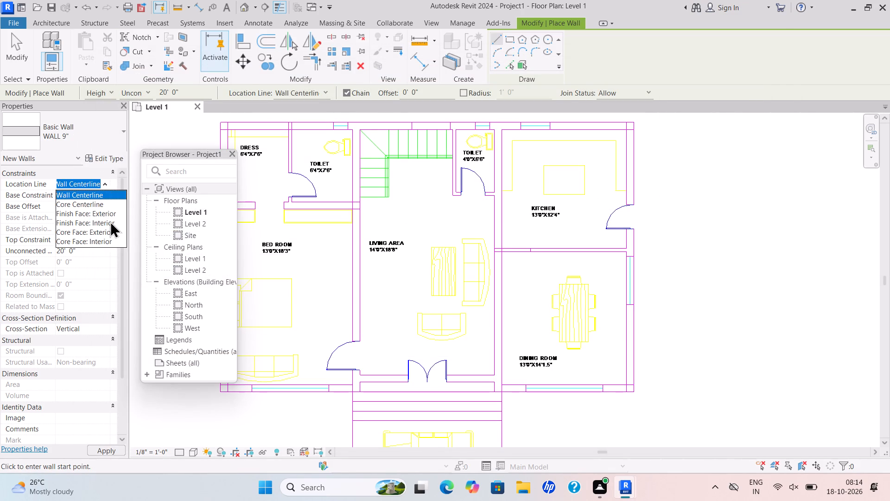
pyautogui.click(110, 221)
pyautogui.moveTo(74, 250); pyautogui.dragTo(25, 261)
pyautogui.press('BackSpace')
pyautogui.write("10'")
pyautogui.press('Return')
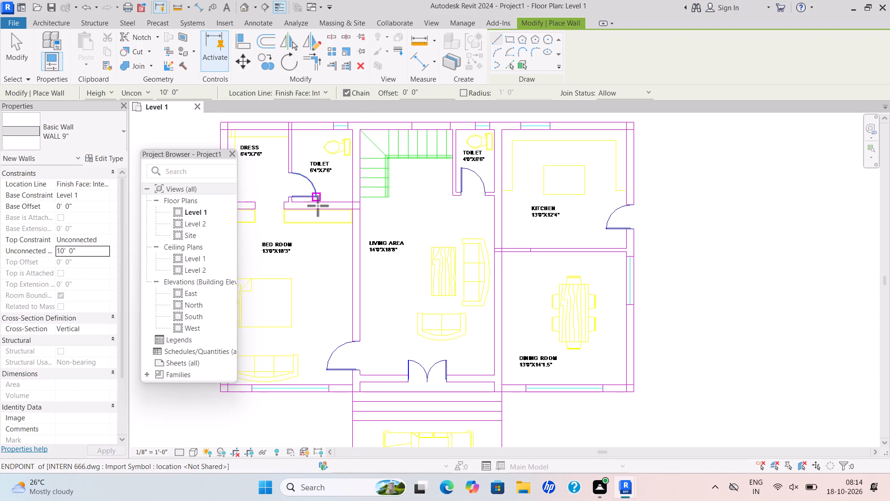
# Draw the rear exterior WALL 9" along the CAD plan's outer line, from the dress room's outer corner to the kitchen's outer corner.
pyautogui.moveTo(325, 212); pyautogui.dragTo(400, 322, button='middle')
pyautogui.scroll(-1, 394, 326)
pyautogui.scroll(9, 313, 246)
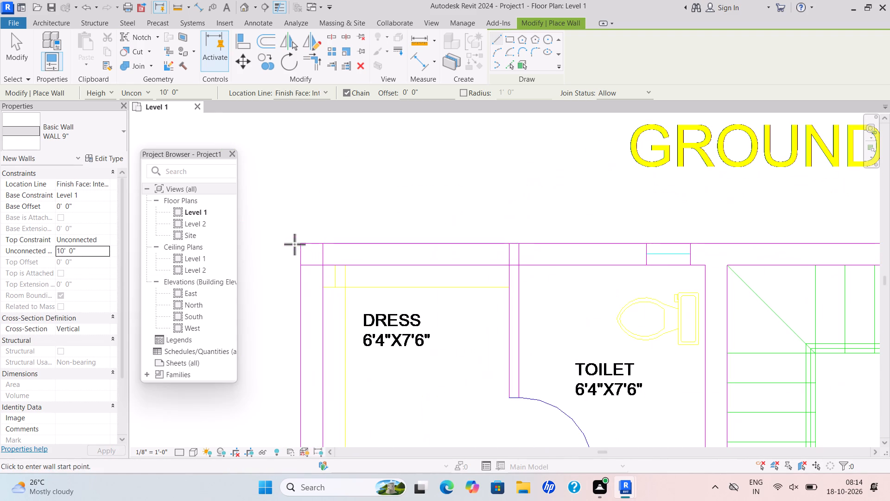
pyautogui.moveTo(303, 241); pyautogui.dragTo(310, 243)
pyautogui.press('space')
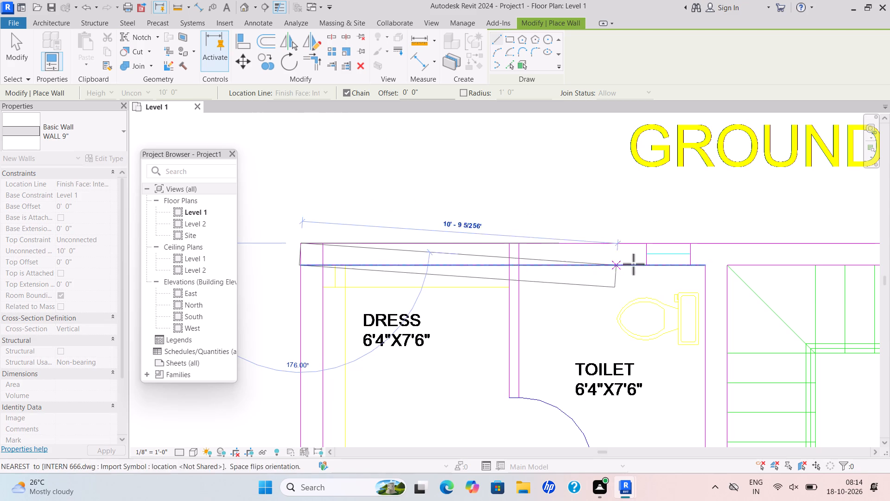
pyautogui.scroll(-4, 712, 241)
pyautogui.moveTo(712, 241); pyautogui.dragTo(427, 171, button='middle')
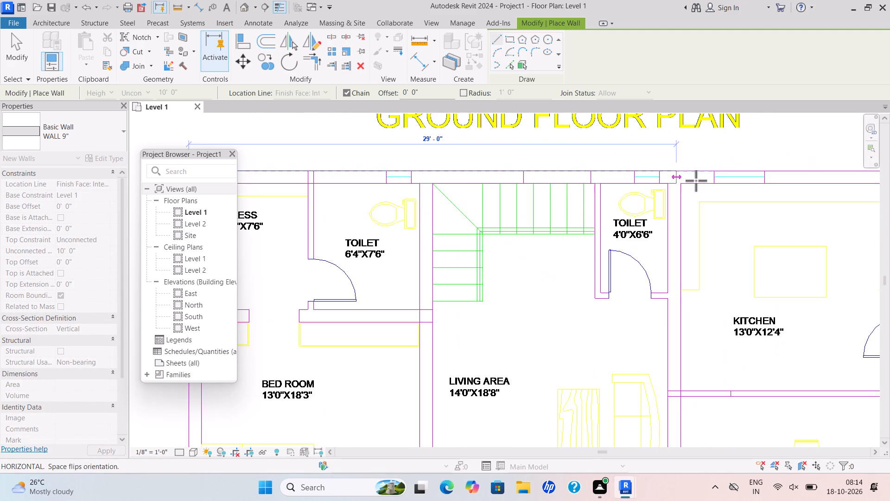
pyautogui.scroll(-2, 696, 180)
pyautogui.moveTo(696, 180); pyautogui.dragTo(445, 170, button='middle')
pyautogui.scroll(2, 445, 170)
pyautogui.scroll(5, 661, 168)
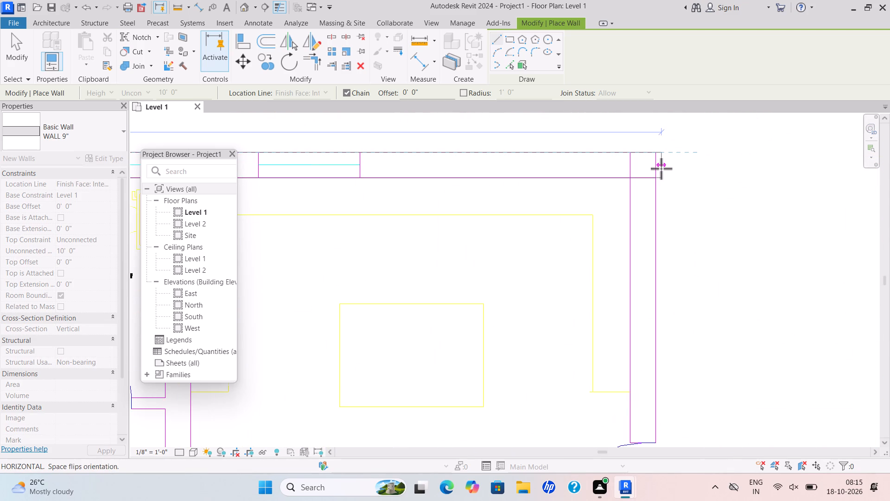
pyautogui.click(657, 170)
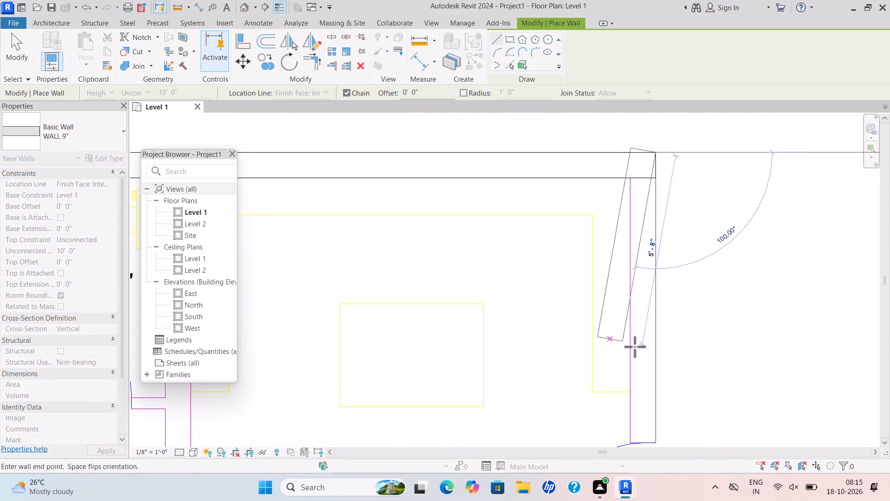
# Continue the exterior WALL 9" along the outer side of the kitchen and dining room to the dining room's front corner.
pyautogui.scroll(-3, 638, 351)
pyautogui.moveTo(638, 351); pyautogui.dragTo(645, 199, button='middle')
pyautogui.scroll(-3, 663, 407)
pyautogui.moveTo(662, 407); pyautogui.dragTo(661, 408, button='middle')
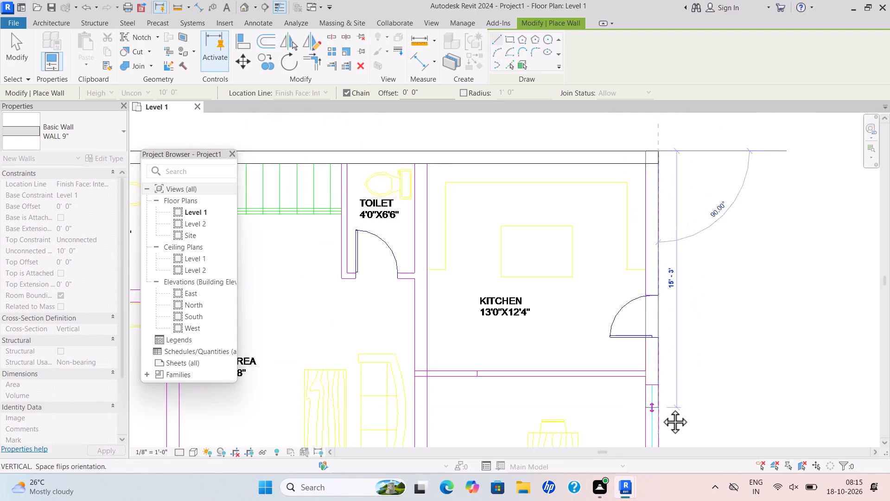
pyautogui.scroll(-2, 661, 408)
pyautogui.moveTo(661, 408); pyautogui.dragTo(644, 240, button='middle')
pyautogui.scroll(6, 642, 381)
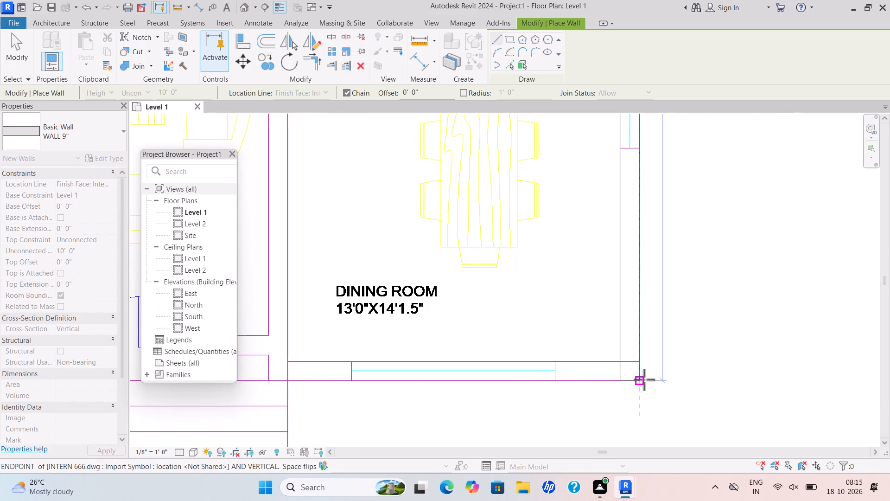
pyautogui.scroll(1, 640, 377)
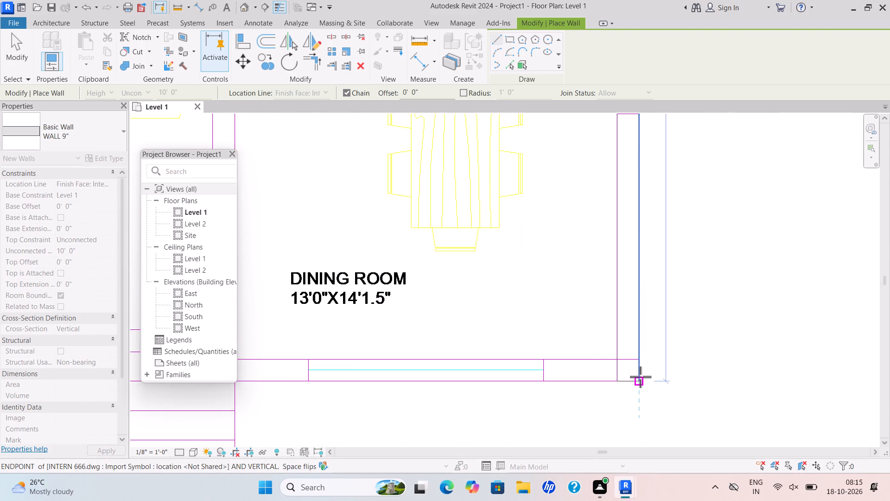
pyautogui.scroll(5, 640, 377)
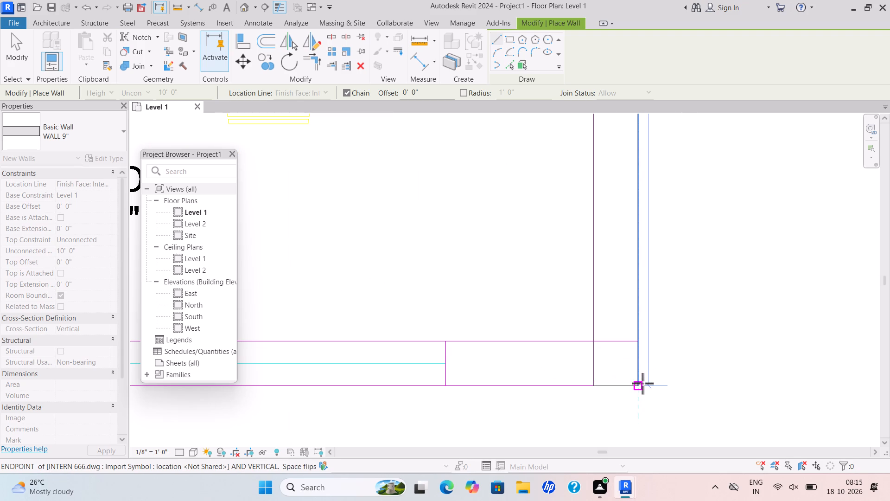
pyautogui.click(642, 383)
# Continue the wall chain along the dining room's front to the living area side of the dividing wall.
pyautogui.scroll(-7, 427, 351)
pyautogui.moveTo(423, 335); pyautogui.dragTo(734, 345, button='middle')
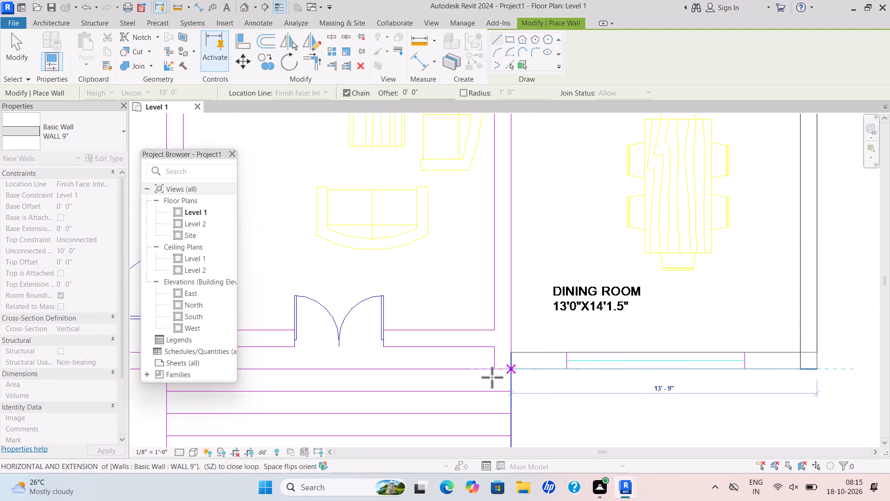
pyautogui.scroll(4, 492, 377)
pyautogui.click(496, 362)
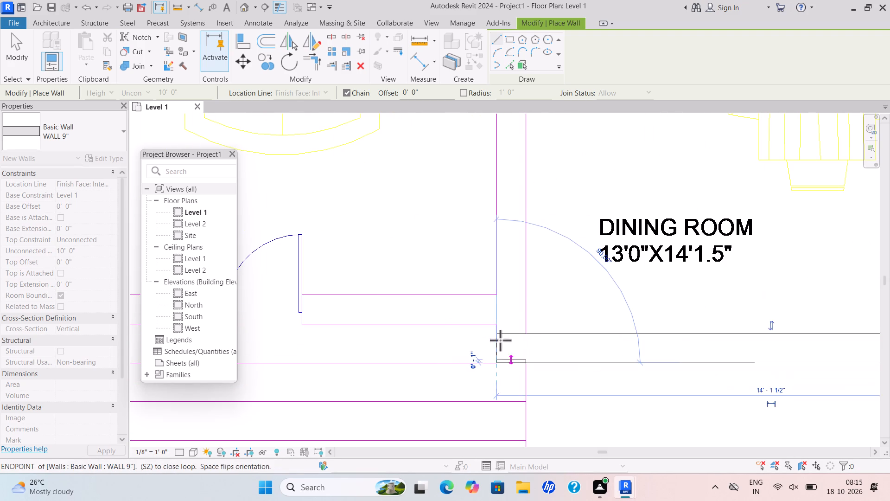
# Draw the dividing wall between the living area and the dining room and kitchen back to the rear wall, ending the chain.
pyautogui.scroll(-5, 508, 260)
pyautogui.moveTo(510, 263); pyautogui.dragTo(525, 372, button='middle')
pyautogui.scroll(-3, 528, 142)
pyautogui.moveTo(528, 142); pyautogui.dragTo(519, 185, button='middle')
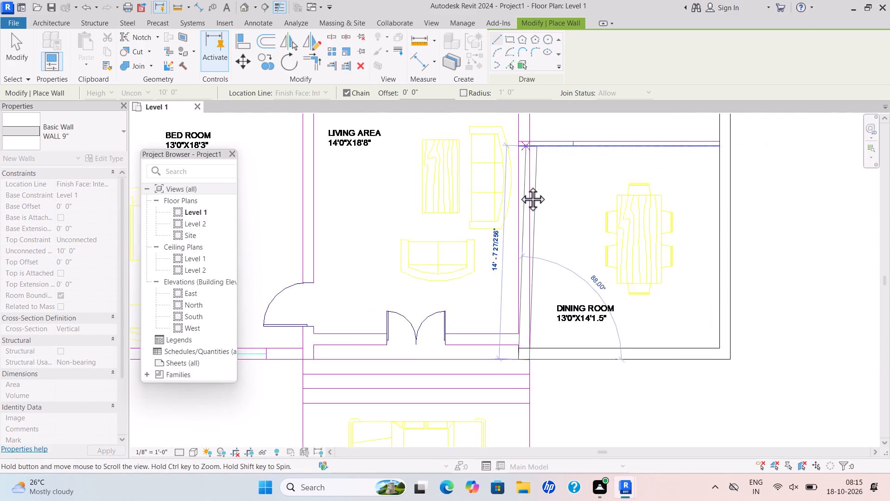
pyautogui.scroll(-1, 519, 185)
pyautogui.moveTo(519, 185); pyautogui.dragTo(518, 231, button='middle')
pyautogui.moveTo(509, 154); pyautogui.dragTo(502, 270, button='middle')
pyautogui.scroll(-3, 502, 253)
pyautogui.scroll(8, 506, 230)
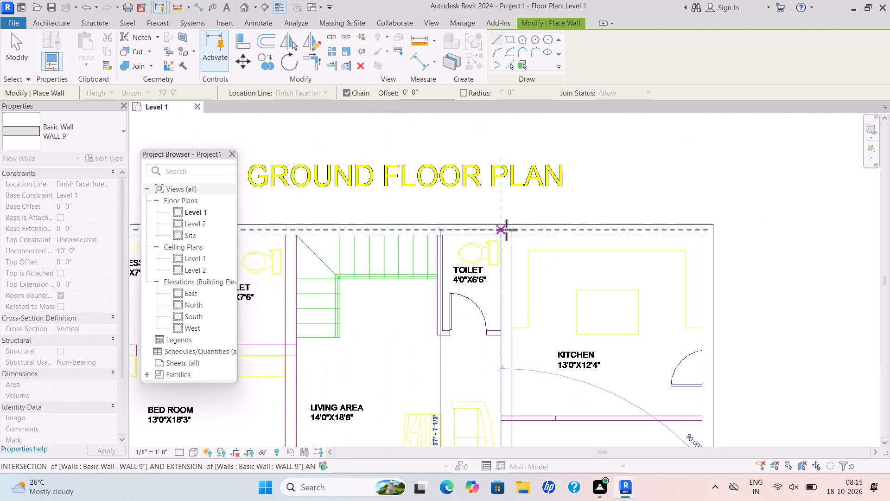
pyautogui.scroll(3, 506, 230)
pyautogui.click(498, 239)
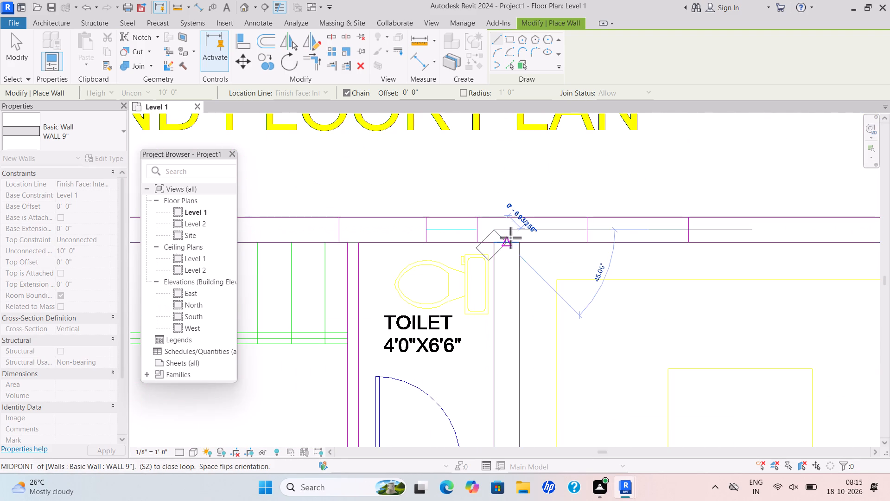
pyautogui.press('Escape')
# Draw the living area's recessed front wall through the double-door opening, from the dining room wall to the bedroom side wall line.
pyautogui.scroll(-12, 506, 289)
pyautogui.moveTo(491, 268); pyautogui.dragTo(487, 194, button='middle')
pyautogui.scroll(1, 487, 196)
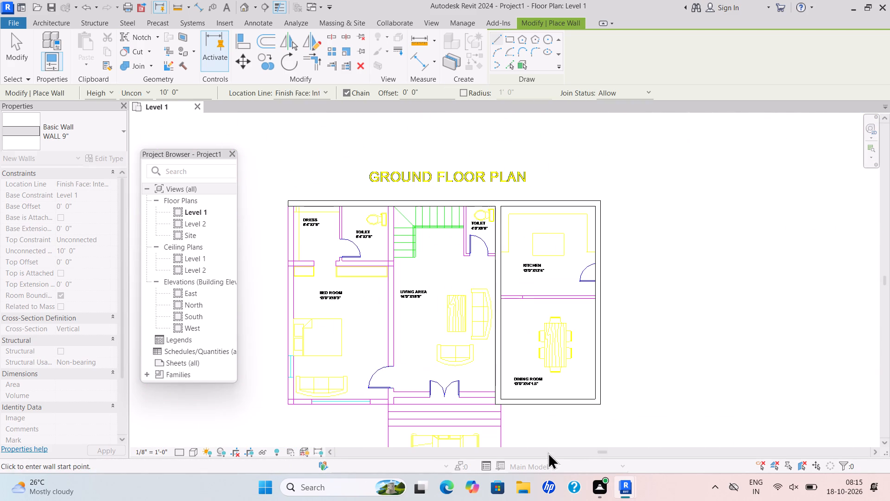
pyautogui.scroll(11, 491, 407)
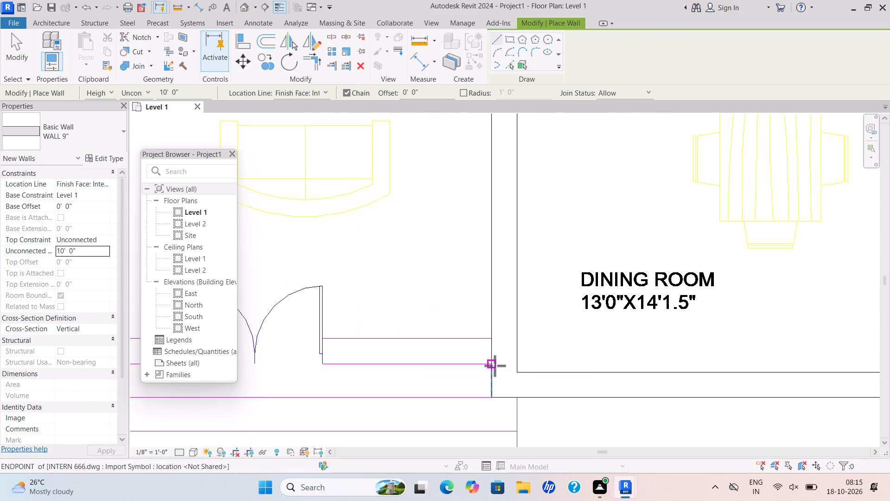
pyautogui.click(495, 366)
pyautogui.press('space')
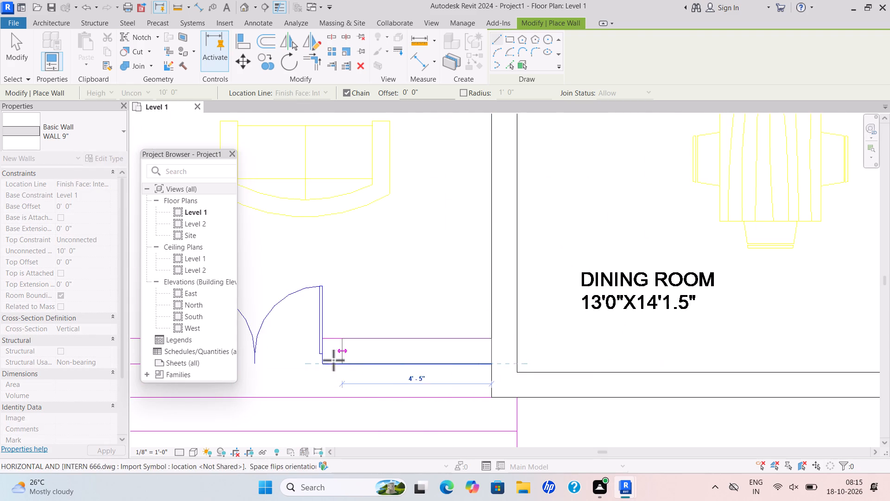
pyautogui.scroll(-4, 316, 359)
pyautogui.moveTo(309, 358); pyautogui.dragTo(566, 357, button='middle')
pyautogui.scroll(3, 401, 364)
pyautogui.click(401, 363)
pyautogui.press('Escape')
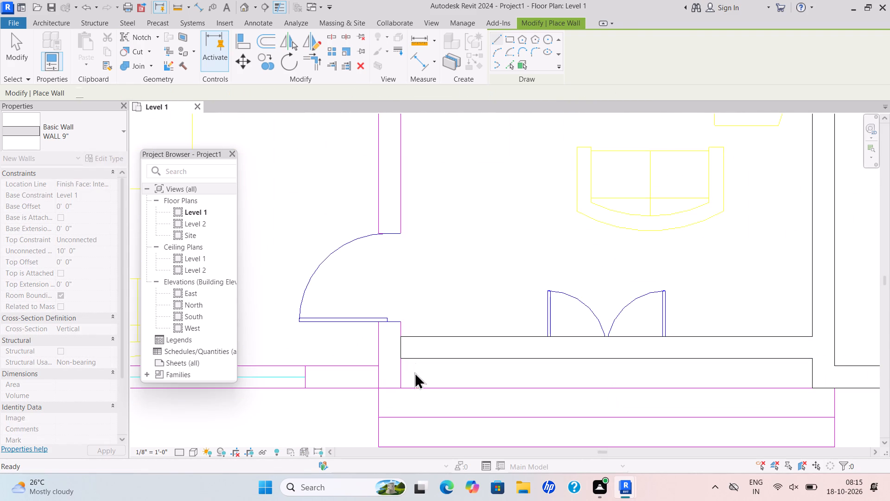
# Draw the wall between the bedroom and living area from the front line to the rear exterior wall, passing through the door opening.
pyautogui.click(401, 385)
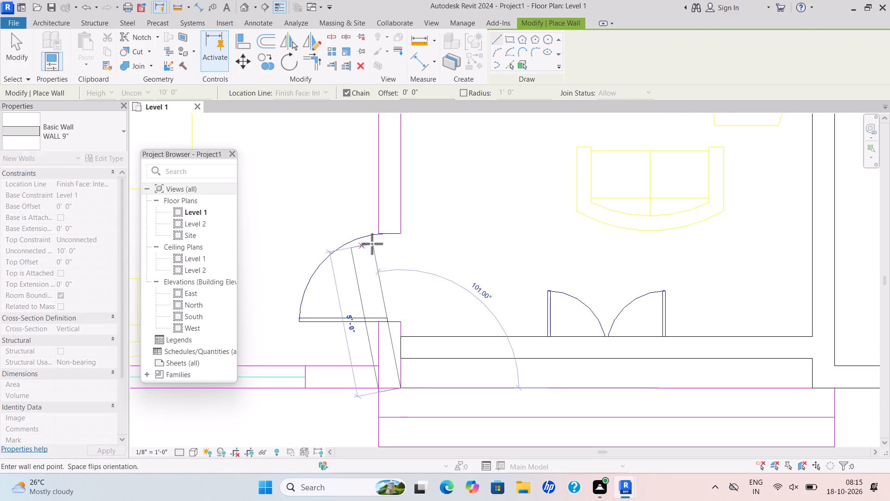
pyautogui.scroll(-7, 391, 231)
pyautogui.moveTo(391, 231); pyautogui.dragTo(396, 397, button='middle')
pyautogui.scroll(5, 398, 166)
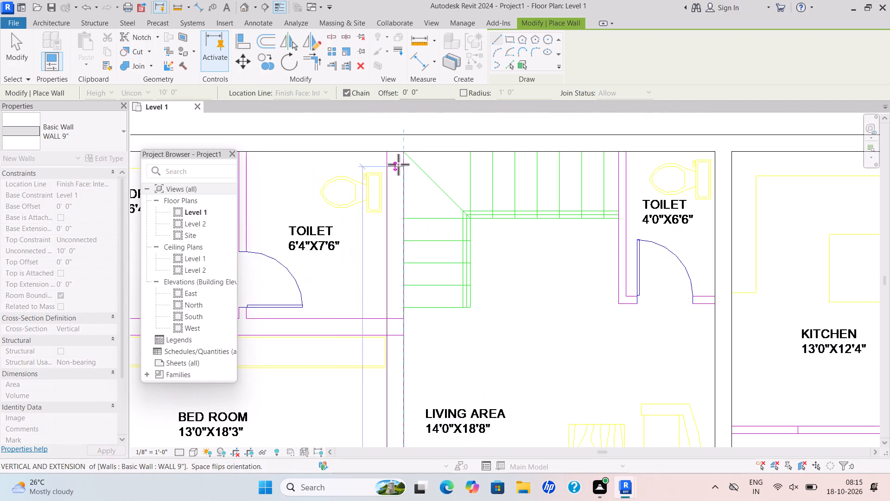
pyautogui.scroll(4, 401, 162)
pyautogui.click(405, 144)
pyautogui.press('Escape')
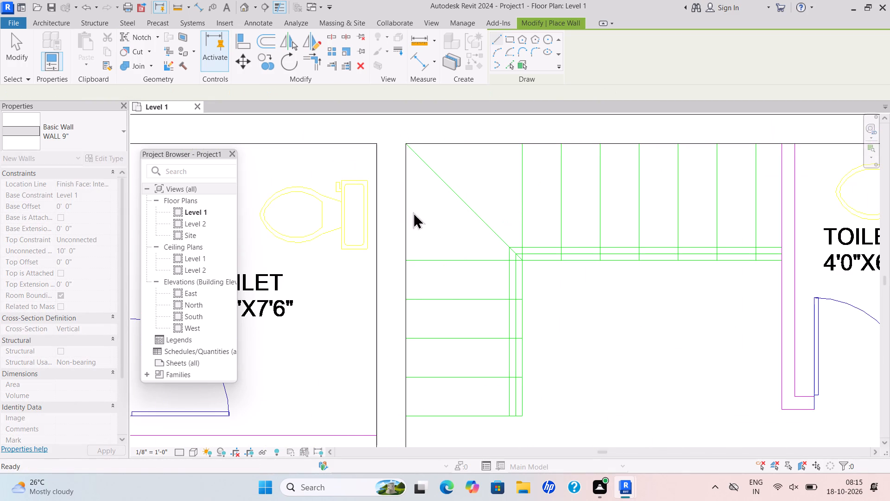
# Draw the bedroom's front exterior wall from the living area dividing wall to the bedroom's outer front corner, flipped to match the CAD lines.
pyautogui.scroll(-13, 398, 299)
pyautogui.moveTo(399, 330); pyautogui.dragTo(412, 249, button='middle')
pyautogui.scroll(4, 402, 383)
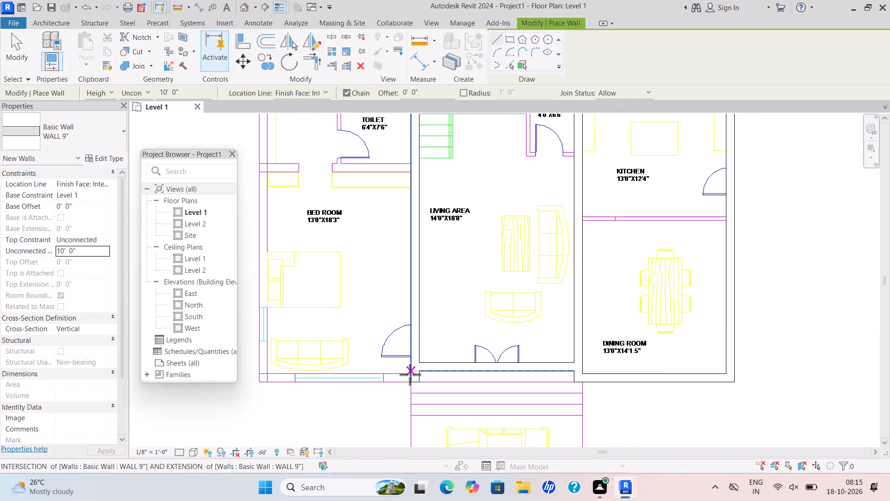
pyautogui.scroll(9, 419, 373)
pyautogui.click(394, 397)
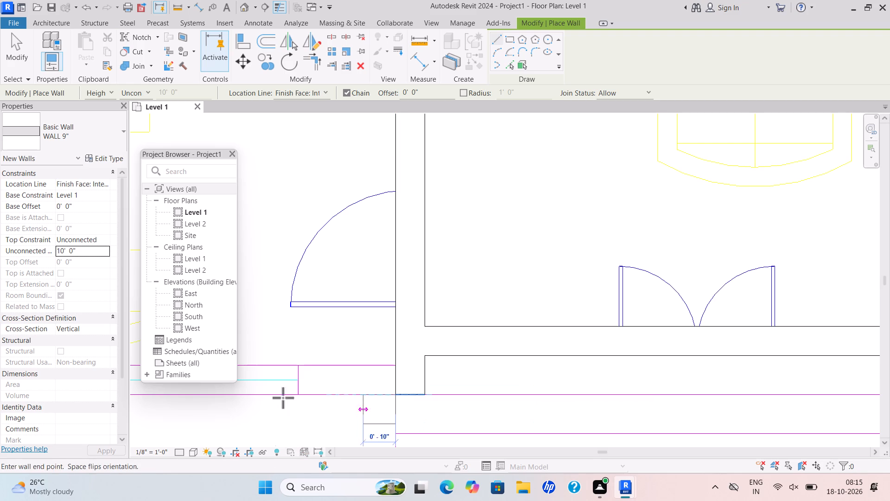
pyautogui.press('space')
pyautogui.scroll(-2, 184, 383)
pyautogui.moveTo(324, 414); pyautogui.dragTo(521, 395, button='middle')
pyautogui.scroll(-1, 503, 401)
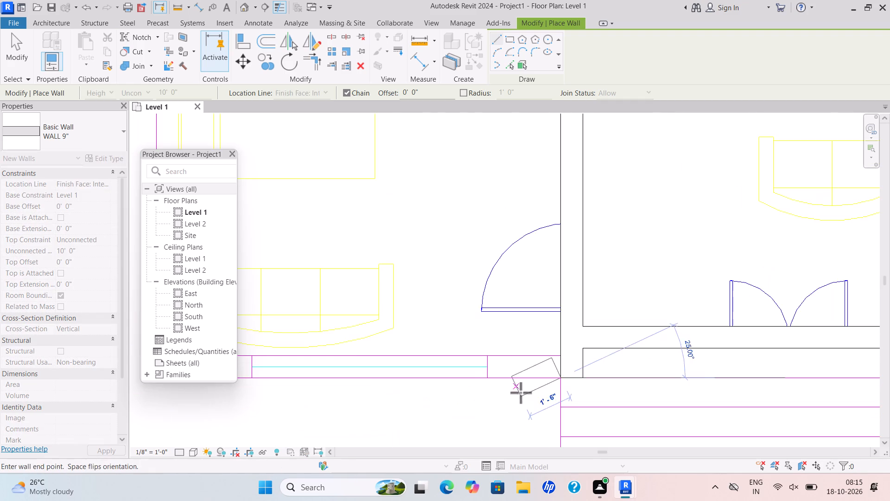
pyautogui.scroll(-5, 296, 392)
pyautogui.moveTo(291, 393); pyautogui.dragTo(489, 412, button='middle')
pyautogui.scroll(5, 424, 409)
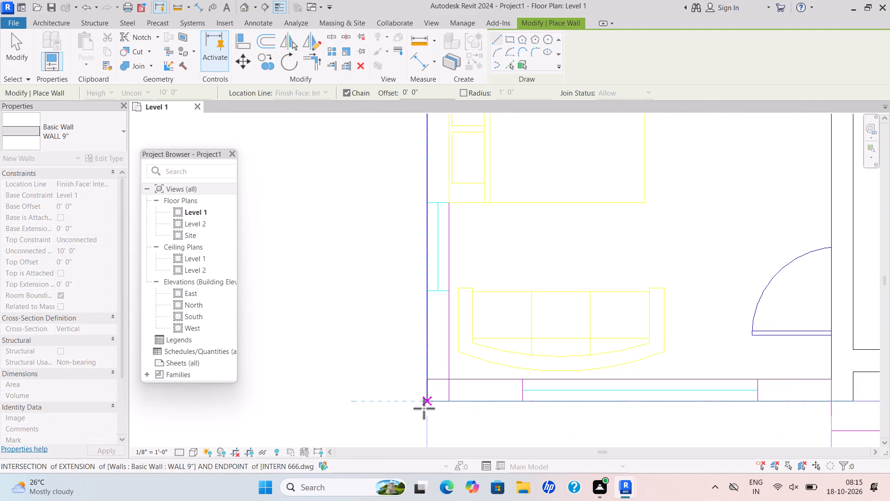
pyautogui.scroll(4, 427, 405)
pyautogui.moveTo(426, 400); pyautogui.dragTo(425, 394)
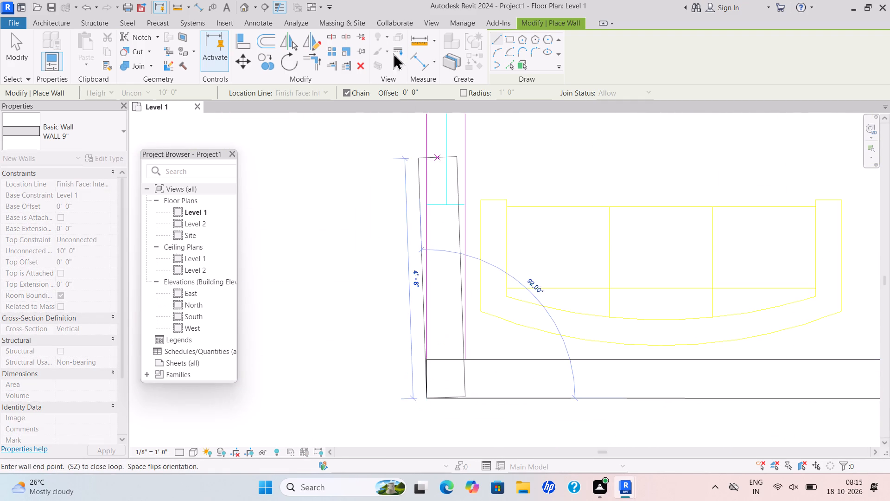
# Draw the exterior wall along the outer side of the bedroom and dress room to the rear corner, closing the perimeter.
pyautogui.scroll(-7, 421, 167)
pyautogui.moveTo(421, 167); pyautogui.dragTo(423, 327, button='middle')
pyautogui.moveTo(407, 163); pyautogui.dragTo(411, 305, button='middle')
pyautogui.scroll(-2, 408, 301)
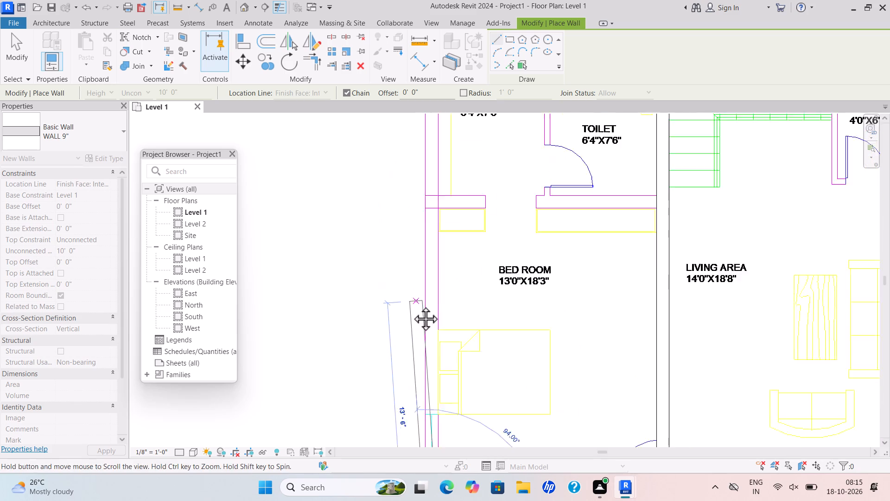
pyautogui.scroll(-1, 412, 305)
pyautogui.scroll(-1, 420, 198)
pyautogui.moveTo(420, 199); pyautogui.dragTo(414, 295, button='middle')
pyautogui.scroll(10, 412, 223)
pyautogui.click(424, 248)
pyautogui.press('Escape')
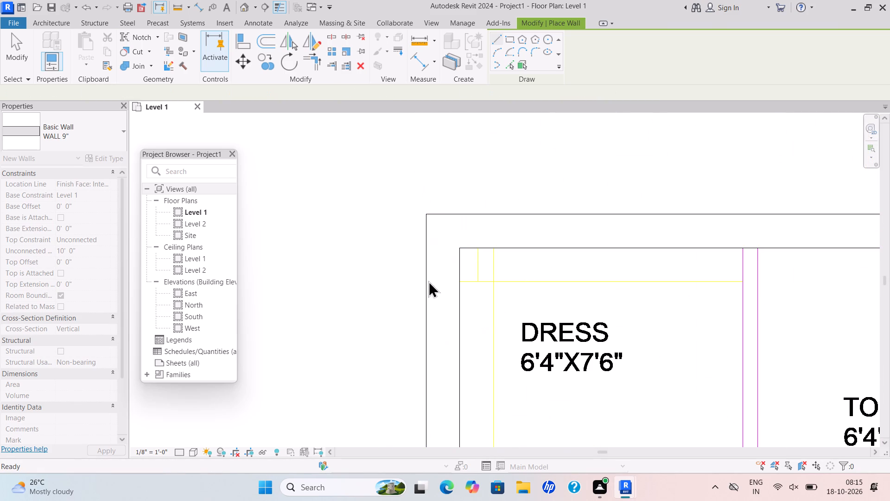
# Draw a 13'-0" WALL 9" partition separating the bedroom from the dress room and toilet, spanning between the side walls.
pyautogui.scroll(-7, 424, 293)
pyautogui.moveTo(422, 293); pyautogui.dragTo(230, 241, button='middle')
pyautogui.scroll(-7, 310, 270)
pyautogui.scroll(3, 363, 308)
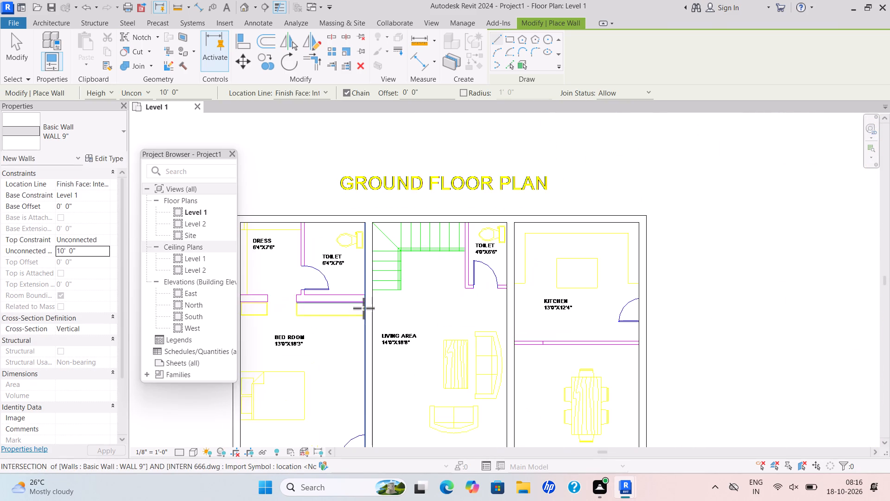
pyautogui.moveTo(275, 292); pyautogui.dragTo(379, 265, button='middle')
pyautogui.scroll(4, 355, 269)
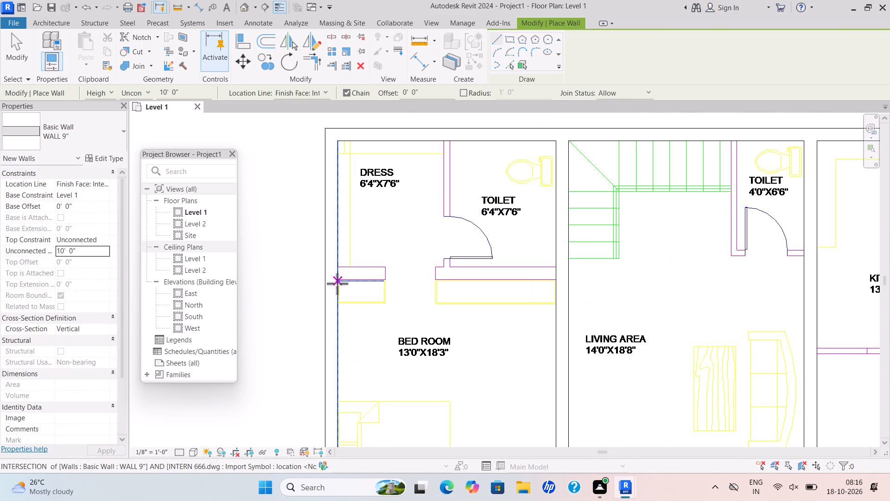
pyautogui.scroll(5, 338, 282)
pyautogui.moveTo(335, 277); pyautogui.dragTo(343, 277)
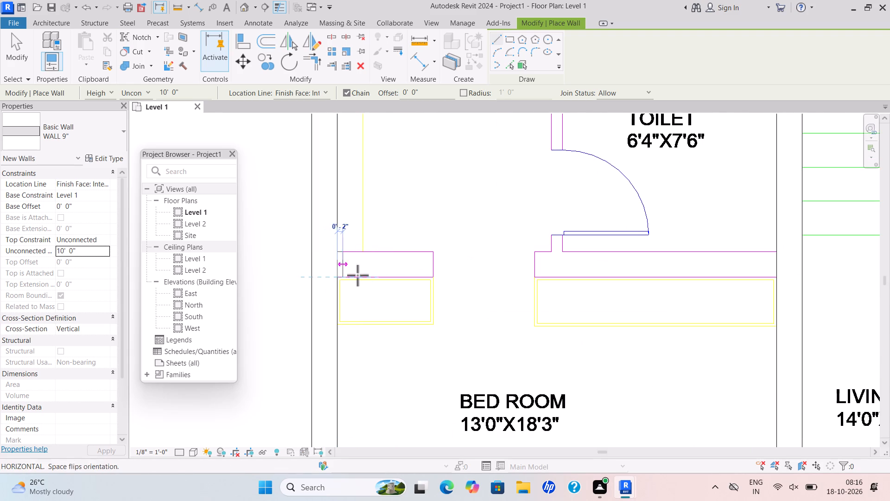
pyautogui.click(780, 273)
pyautogui.press('Escape')
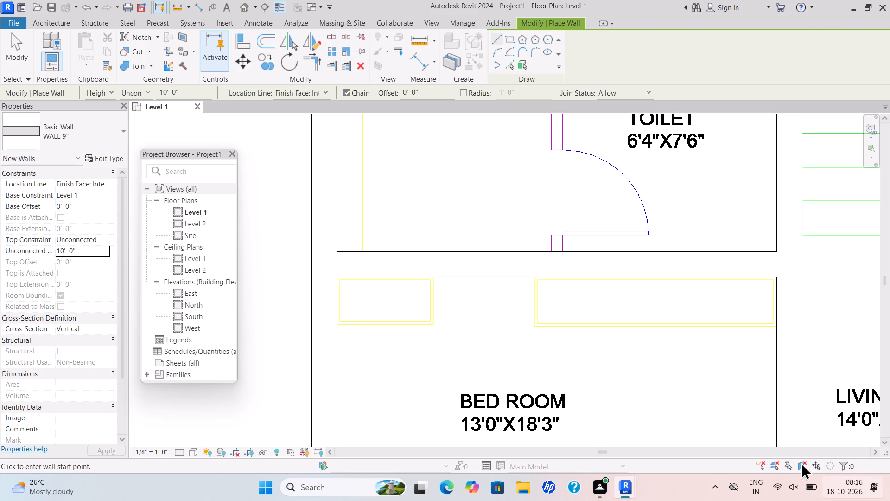
# Switch the wall type for new walls to Generic - 5".
pyautogui.scroll(-6, 709, 251)
pyautogui.scroll(-4, 695, 292)
pyautogui.moveTo(695, 293); pyautogui.dragTo(408, 219, button='middle')
pyautogui.scroll(-1, 414, 224)
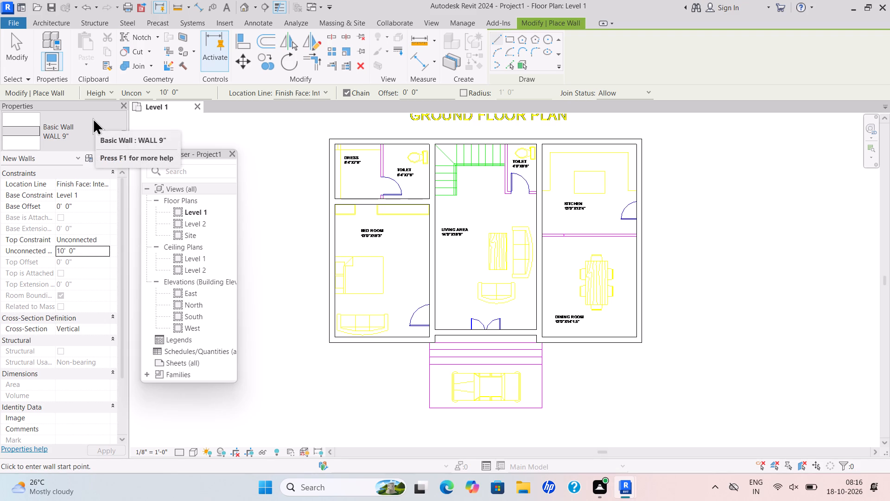
pyautogui.click(121, 133)
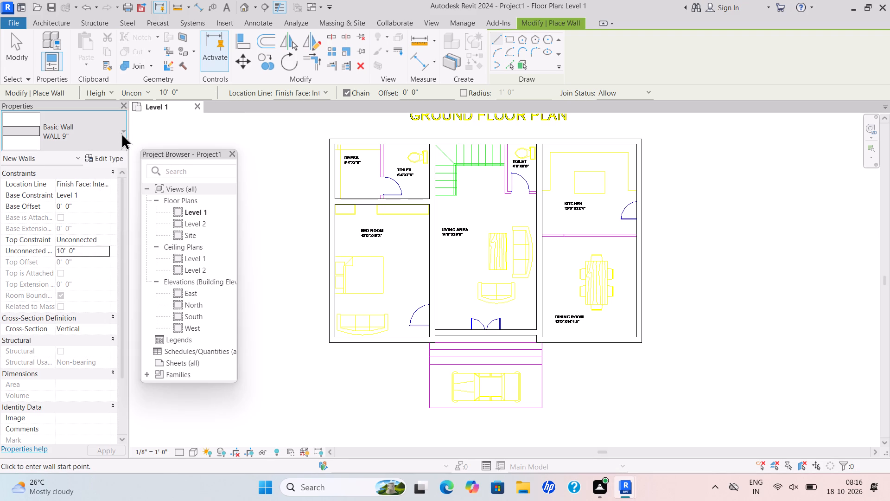
pyautogui.scroll(2, 81, 235)
pyautogui.scroll(3, 76, 193)
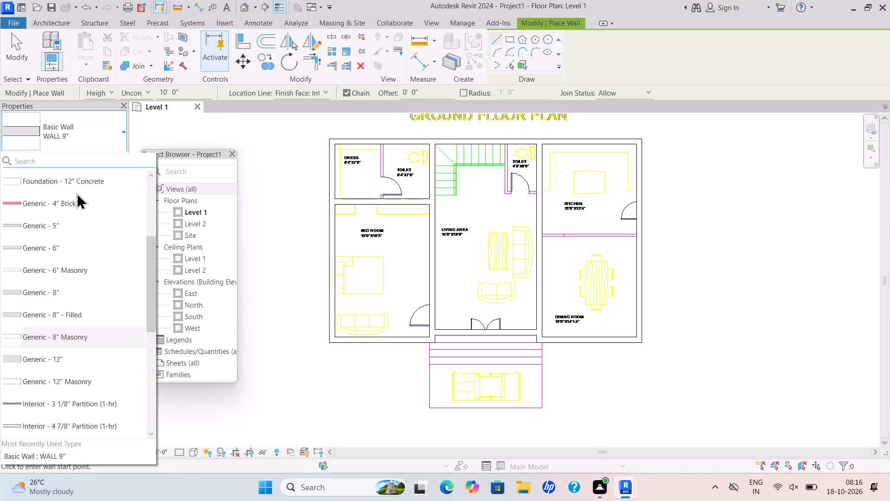
pyautogui.click(58, 287)
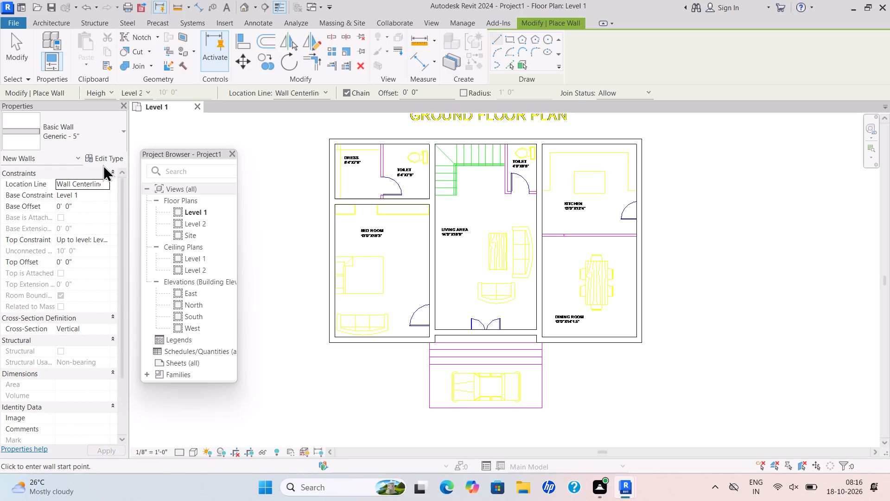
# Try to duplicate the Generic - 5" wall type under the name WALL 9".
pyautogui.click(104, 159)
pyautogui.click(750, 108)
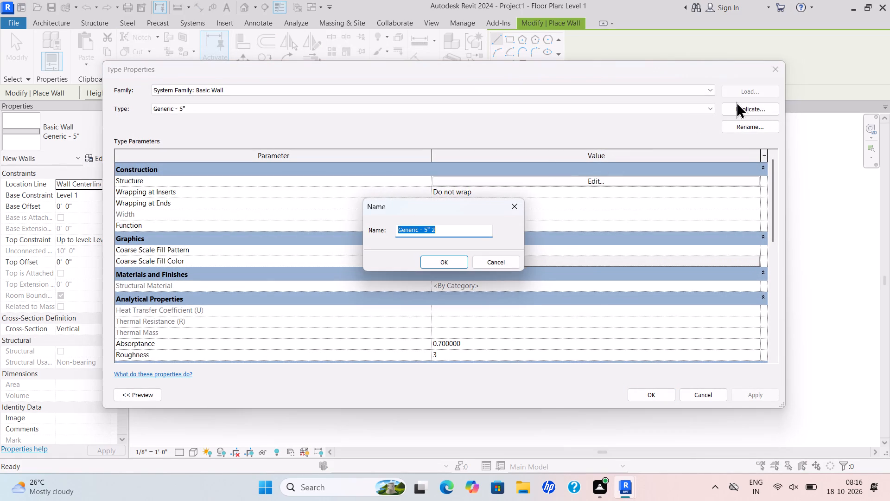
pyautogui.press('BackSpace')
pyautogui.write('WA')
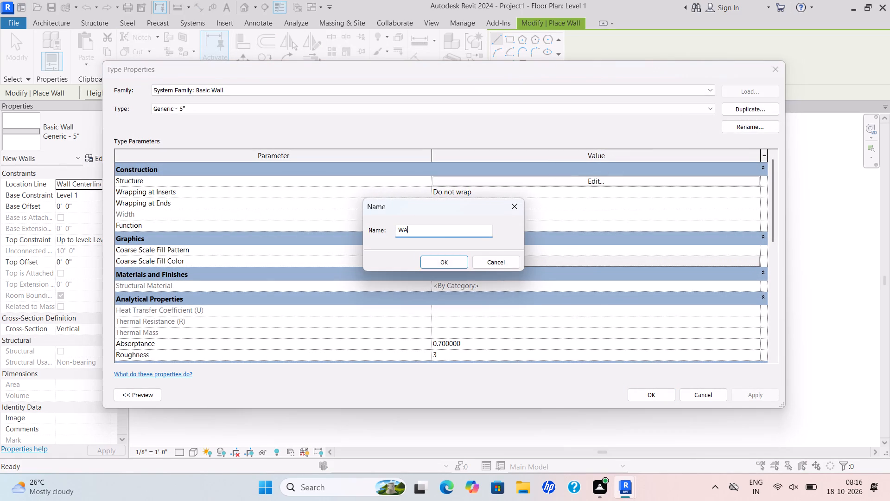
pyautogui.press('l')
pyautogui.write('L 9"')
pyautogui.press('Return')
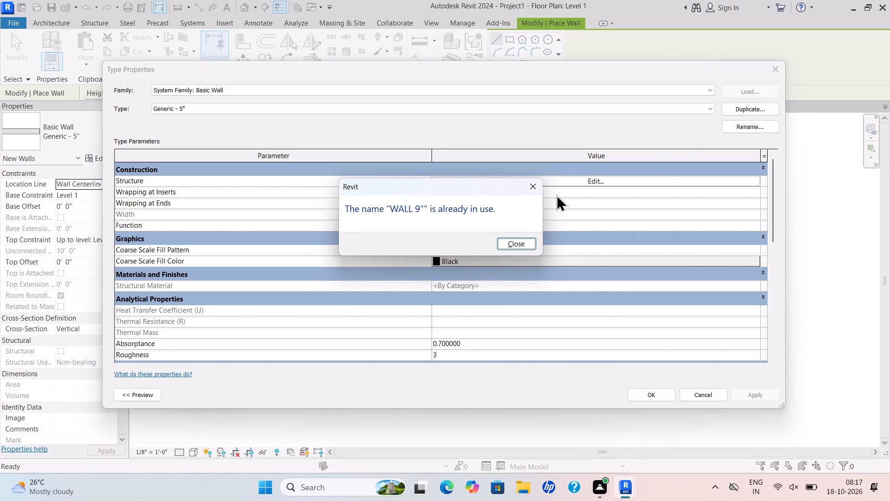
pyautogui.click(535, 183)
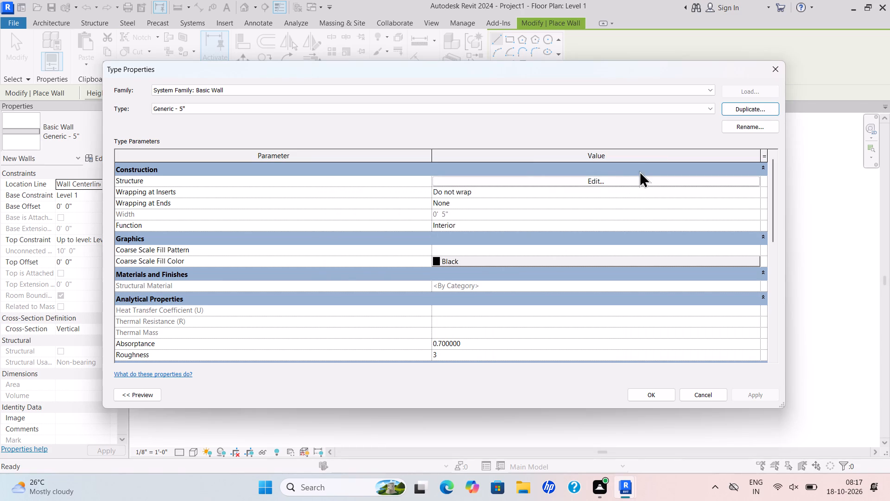
# Set the structure layer thickness of the Generic - 5" wall type to 4.5".
pyautogui.click(597, 179)
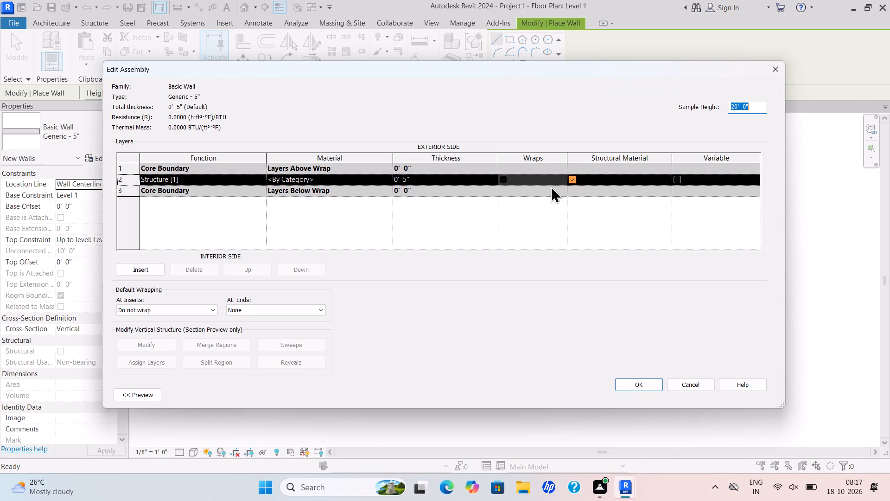
pyautogui.moveTo(450, 176); pyautogui.dragTo(398, 194)
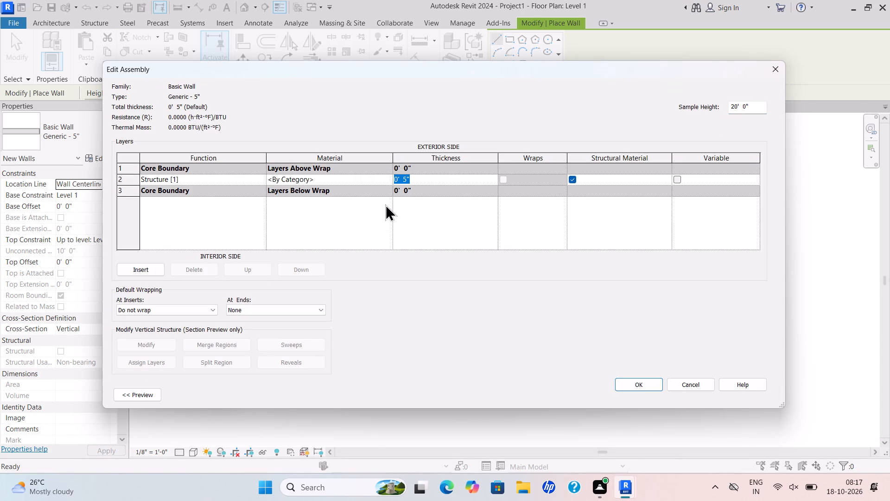
pyautogui.press('BackSpace')
pyautogui.write('4.5"')
pyautogui.press('Return')
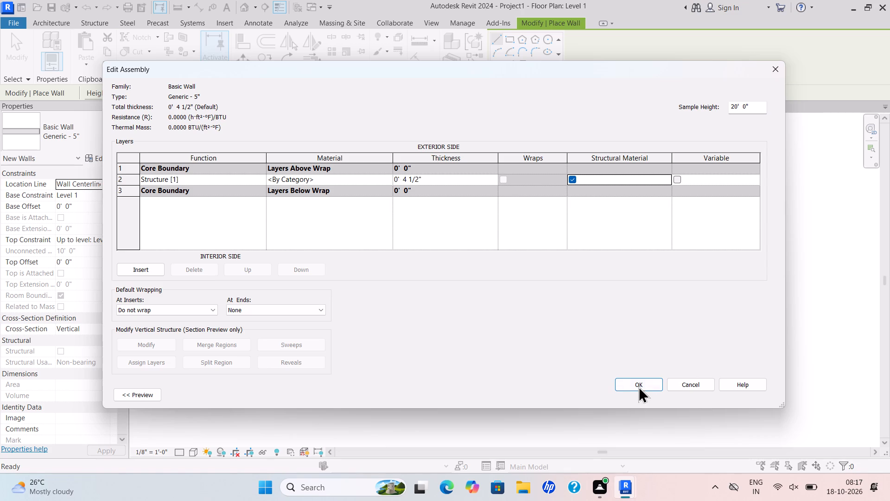
pyautogui.click(637, 383)
pyautogui.click(762, 392)
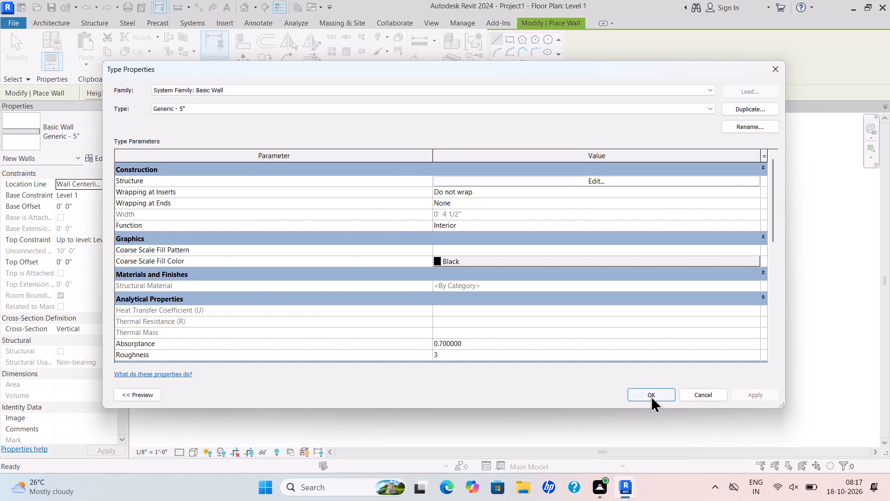
pyautogui.click(651, 396)
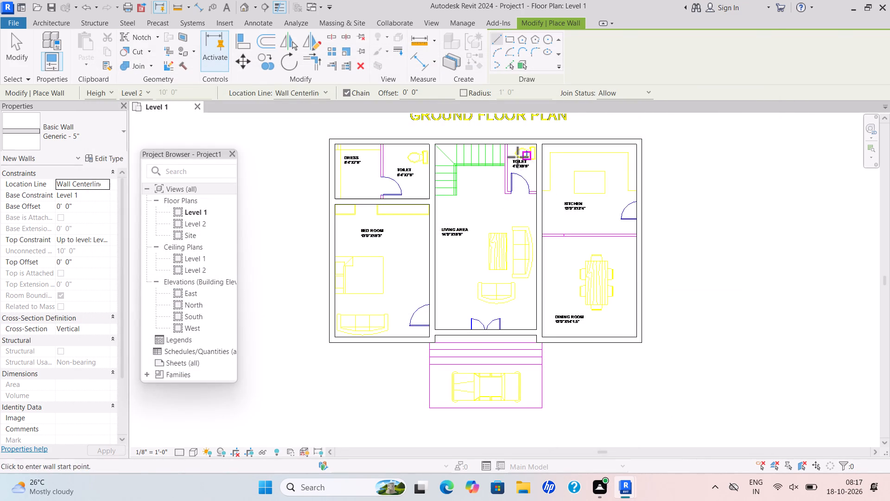
# Set the new walls' location line to Finish Face: Interior and their top constraint to Unconnected.
pyautogui.scroll(6, 516, 155)
pyautogui.click(102, 178)
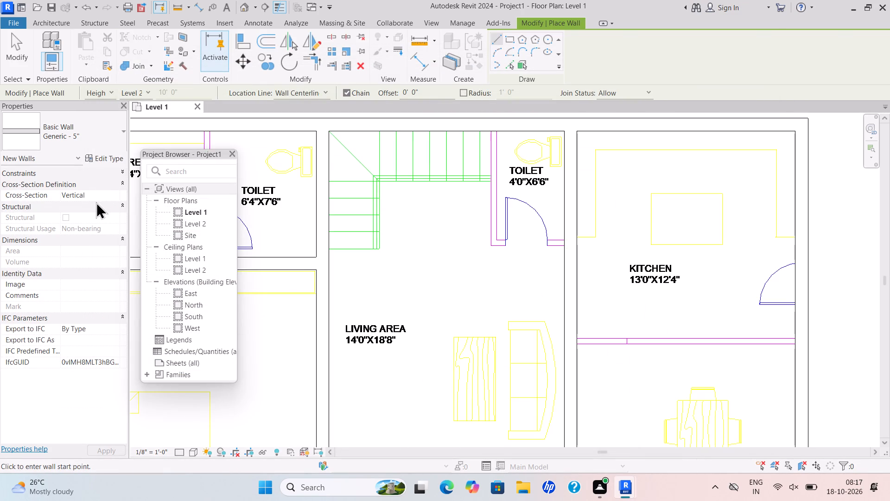
pyautogui.click(120, 169)
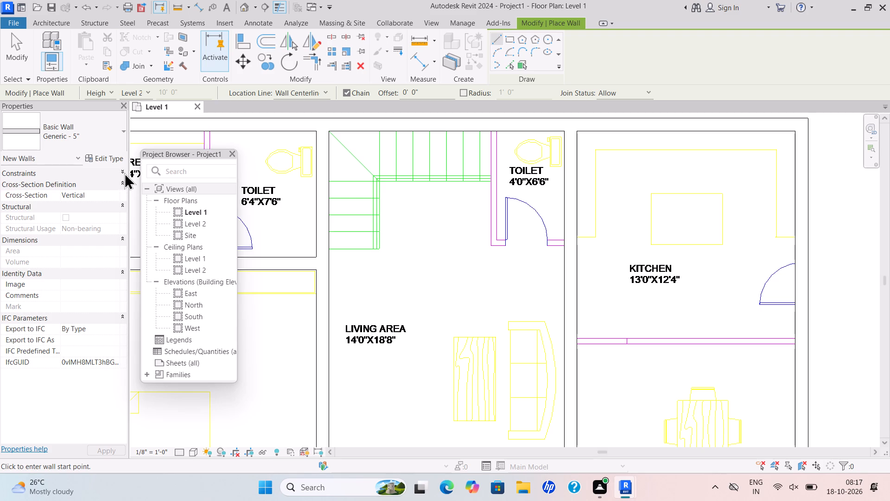
pyautogui.click(123, 171)
pyautogui.click(102, 186)
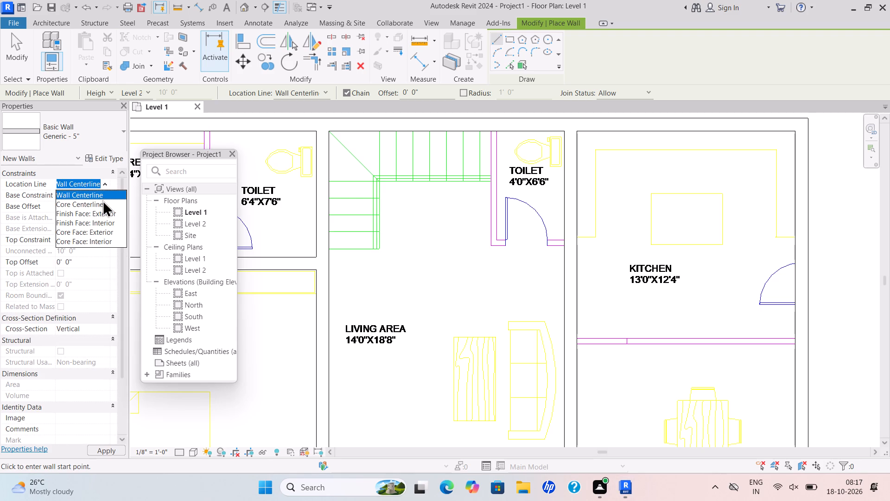
pyautogui.click(101, 223)
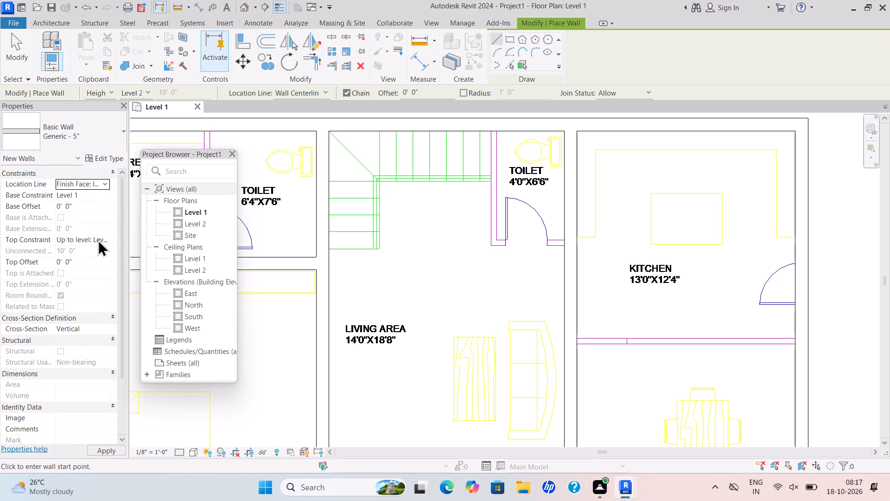
pyautogui.click(103, 236)
pyautogui.click(101, 247)
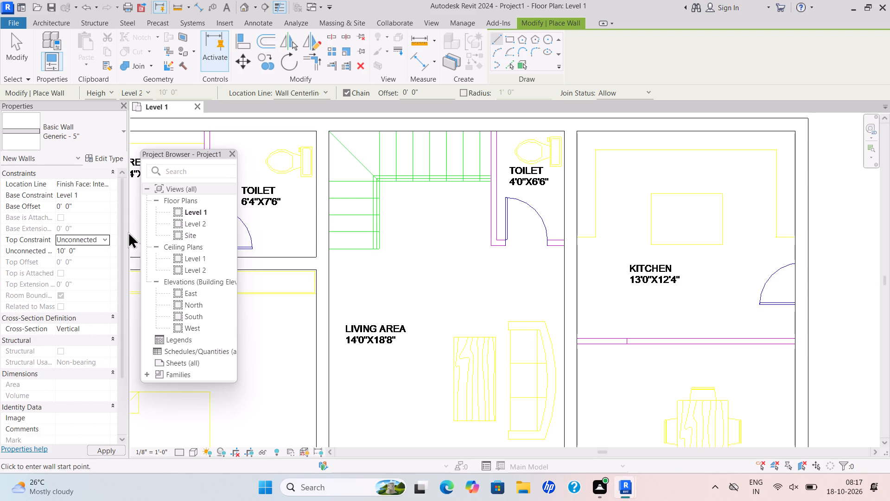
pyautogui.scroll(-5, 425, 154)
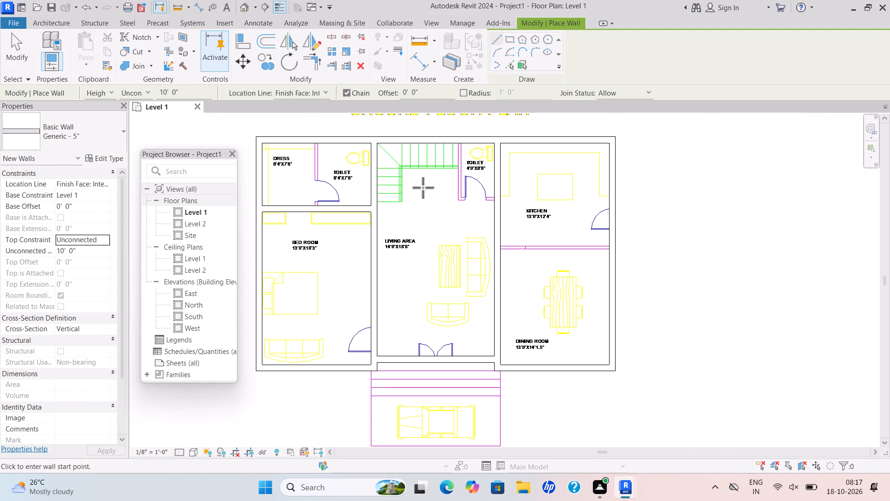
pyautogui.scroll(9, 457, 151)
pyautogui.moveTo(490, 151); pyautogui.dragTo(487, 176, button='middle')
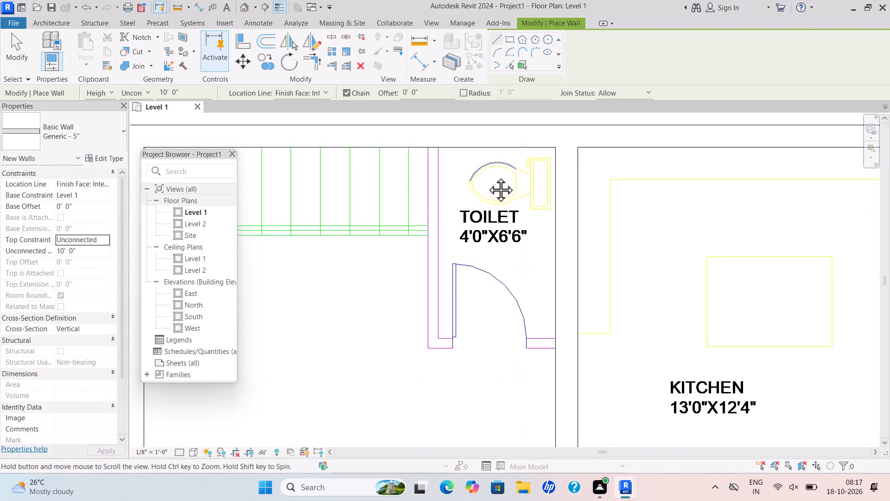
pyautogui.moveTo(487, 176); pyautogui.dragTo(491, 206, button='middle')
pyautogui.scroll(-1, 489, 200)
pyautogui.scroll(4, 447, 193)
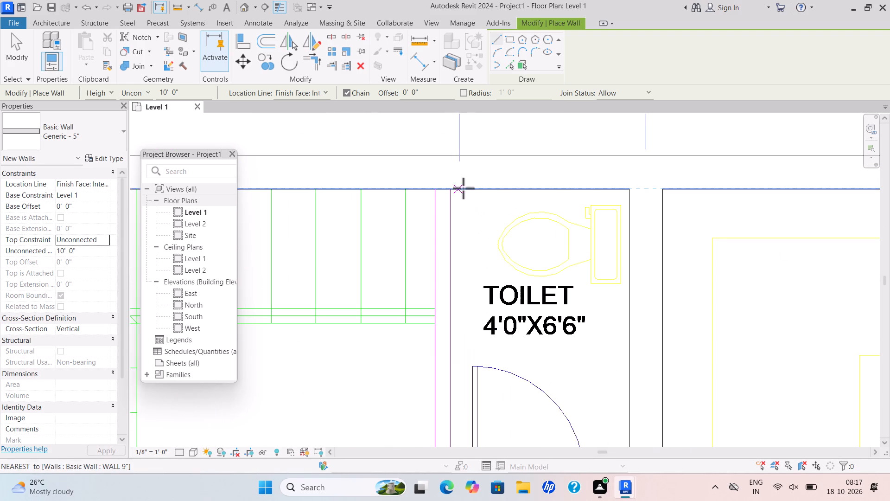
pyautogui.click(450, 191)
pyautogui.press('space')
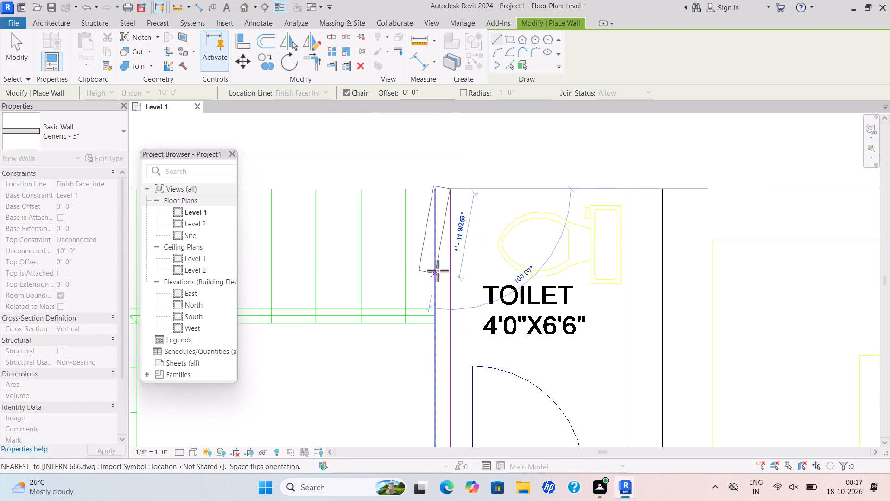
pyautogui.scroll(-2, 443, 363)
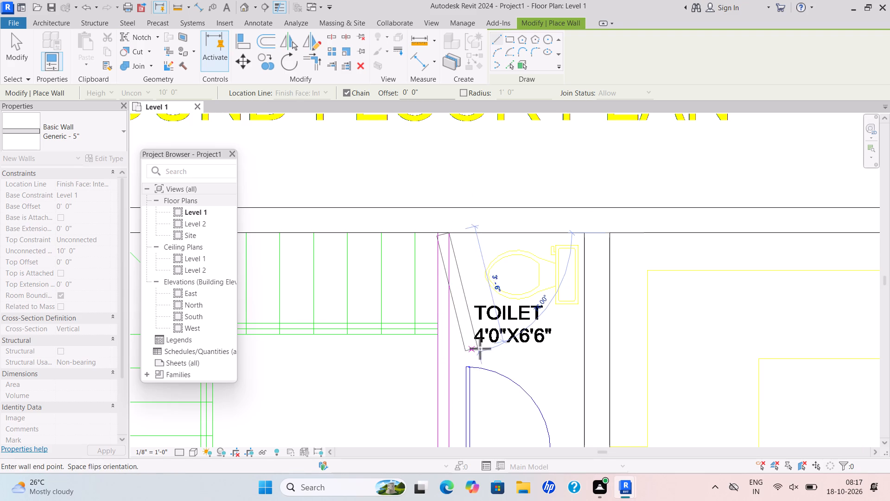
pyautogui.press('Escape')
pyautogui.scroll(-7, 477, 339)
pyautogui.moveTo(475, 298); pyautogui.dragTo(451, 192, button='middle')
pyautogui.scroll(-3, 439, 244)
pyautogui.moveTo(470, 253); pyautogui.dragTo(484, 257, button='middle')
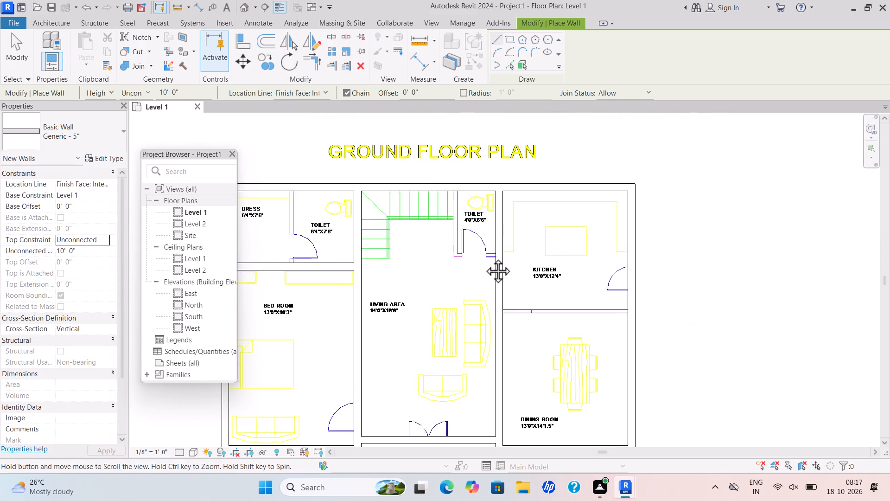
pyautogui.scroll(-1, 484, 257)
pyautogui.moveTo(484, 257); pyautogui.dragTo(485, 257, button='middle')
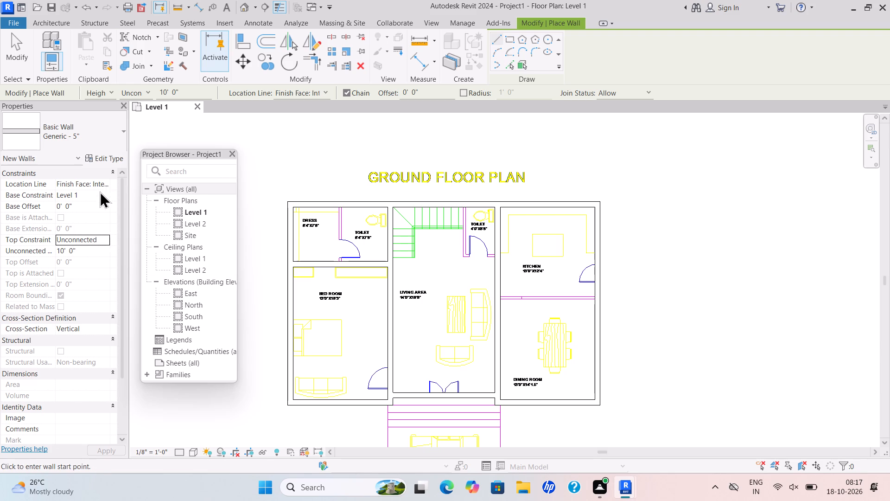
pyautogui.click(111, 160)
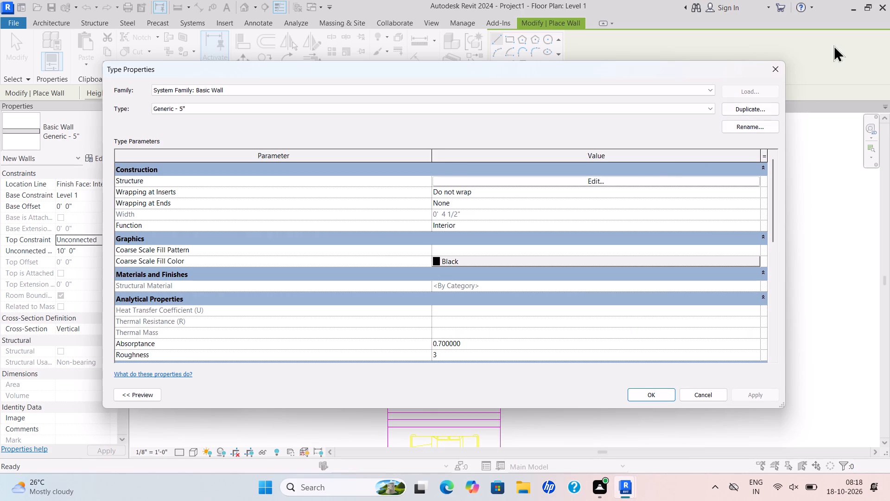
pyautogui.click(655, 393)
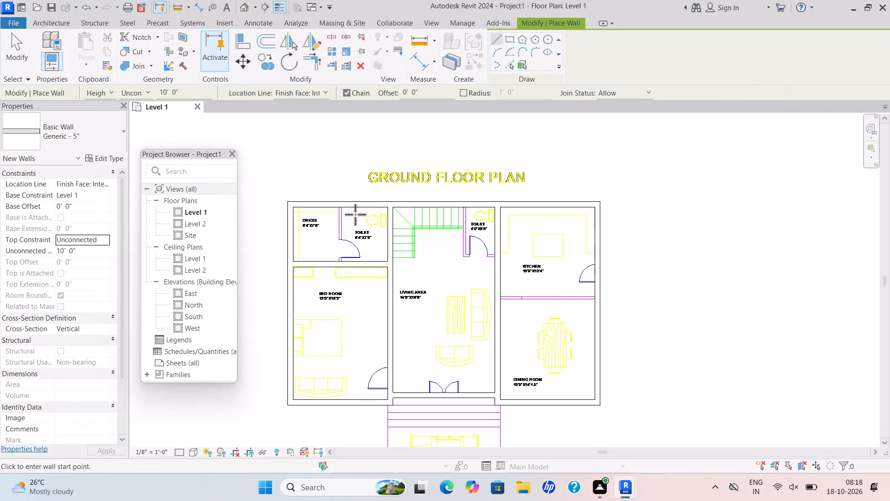
# Switch the wall type for new walls to Generic - 6".
pyautogui.click(124, 129)
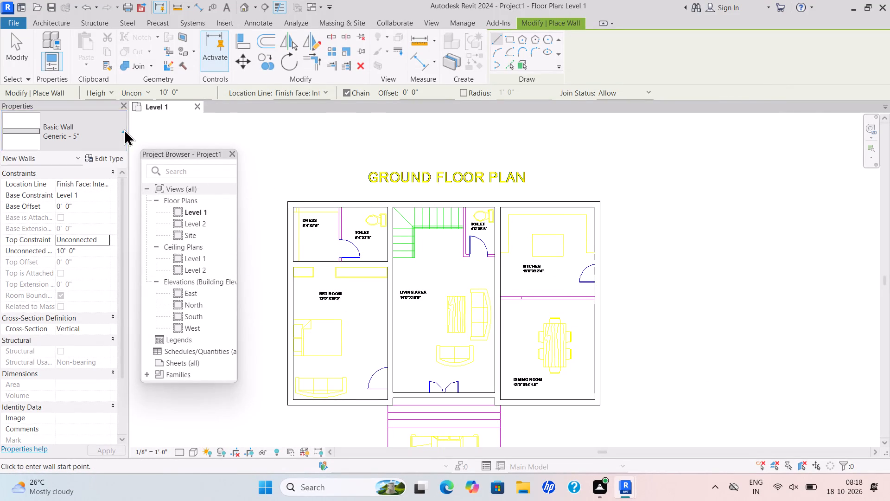
pyautogui.scroll(2, 53, 266)
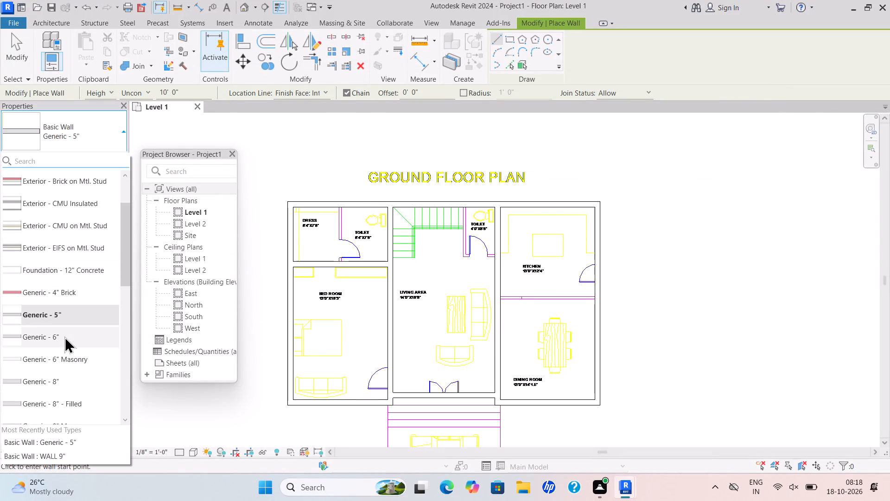
pyautogui.click(64, 336)
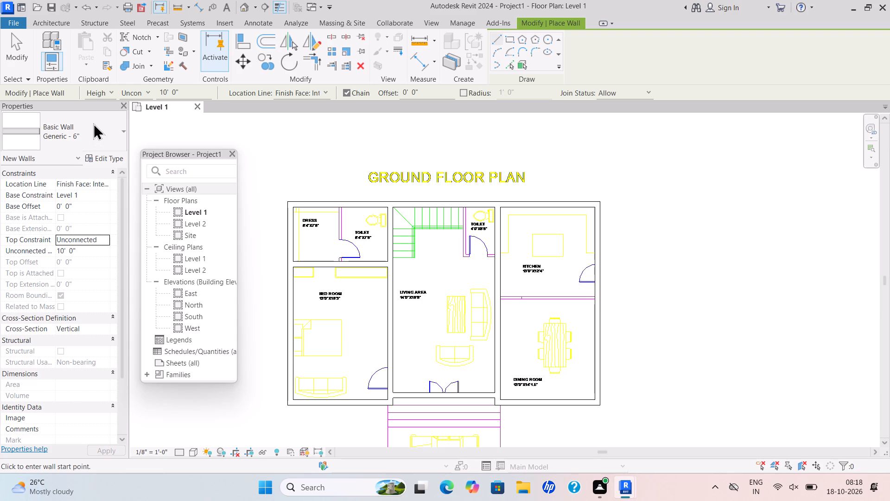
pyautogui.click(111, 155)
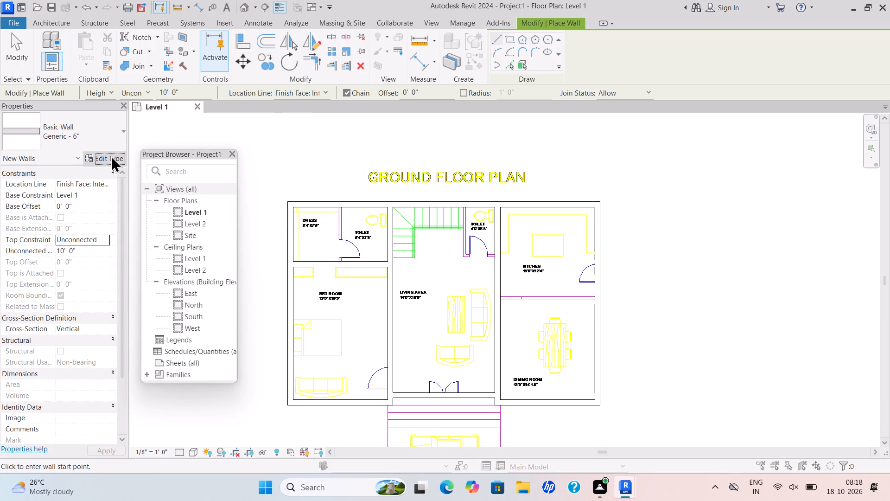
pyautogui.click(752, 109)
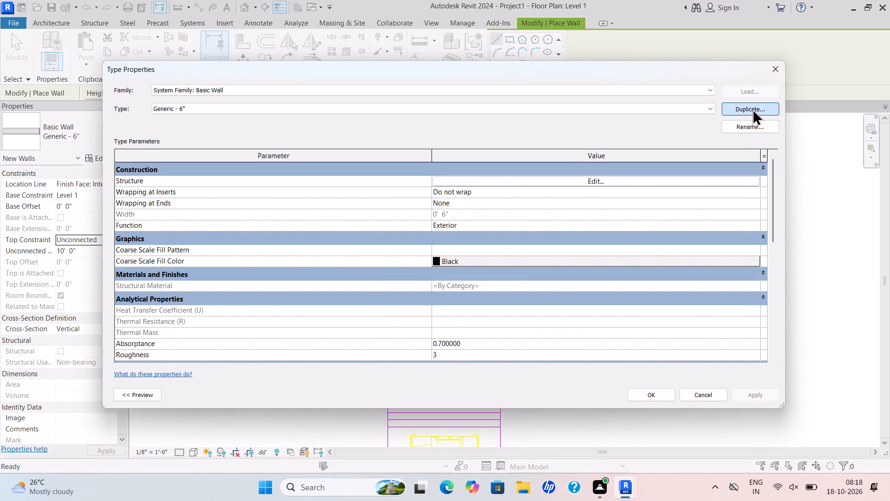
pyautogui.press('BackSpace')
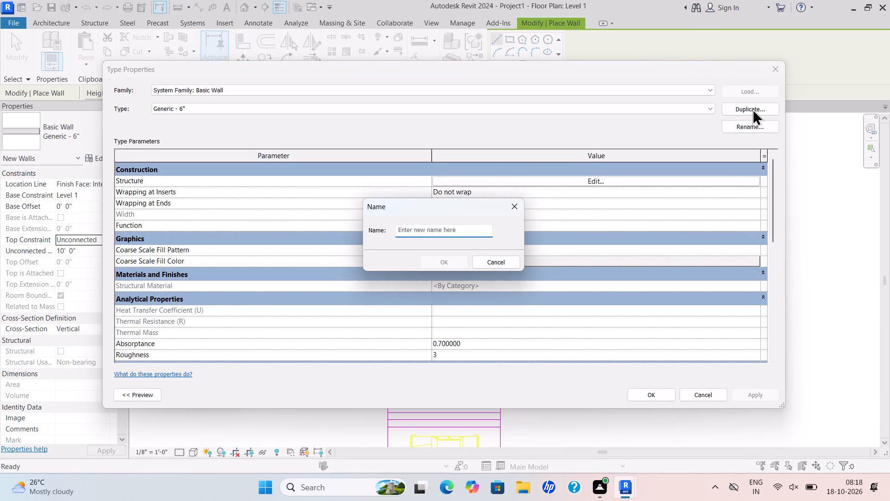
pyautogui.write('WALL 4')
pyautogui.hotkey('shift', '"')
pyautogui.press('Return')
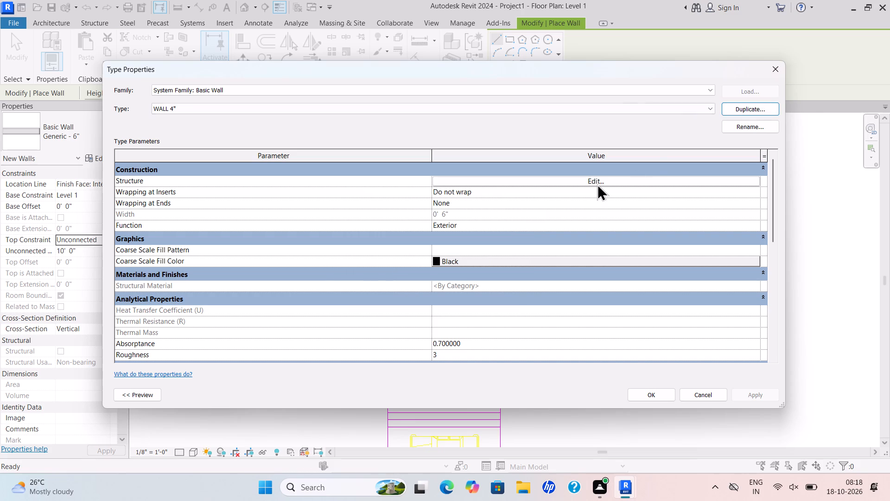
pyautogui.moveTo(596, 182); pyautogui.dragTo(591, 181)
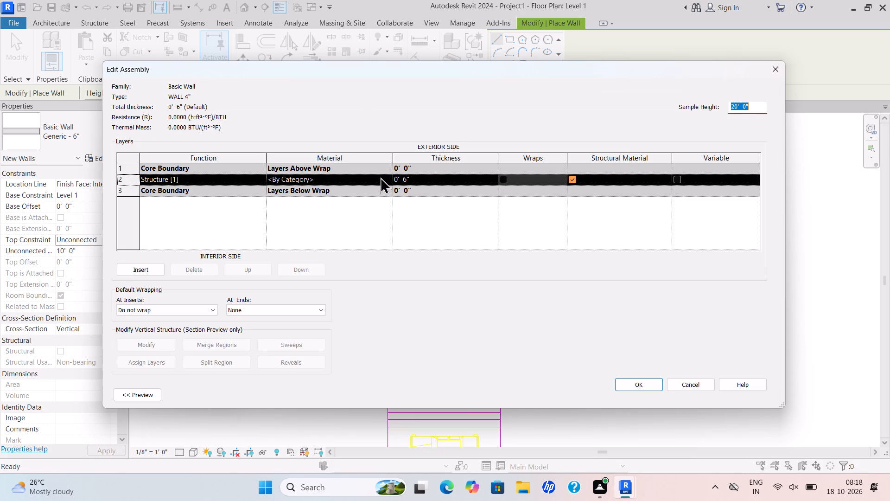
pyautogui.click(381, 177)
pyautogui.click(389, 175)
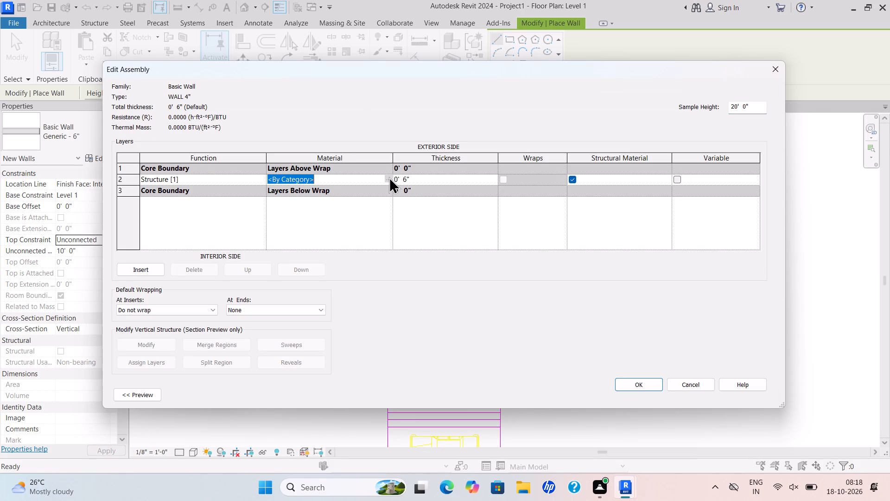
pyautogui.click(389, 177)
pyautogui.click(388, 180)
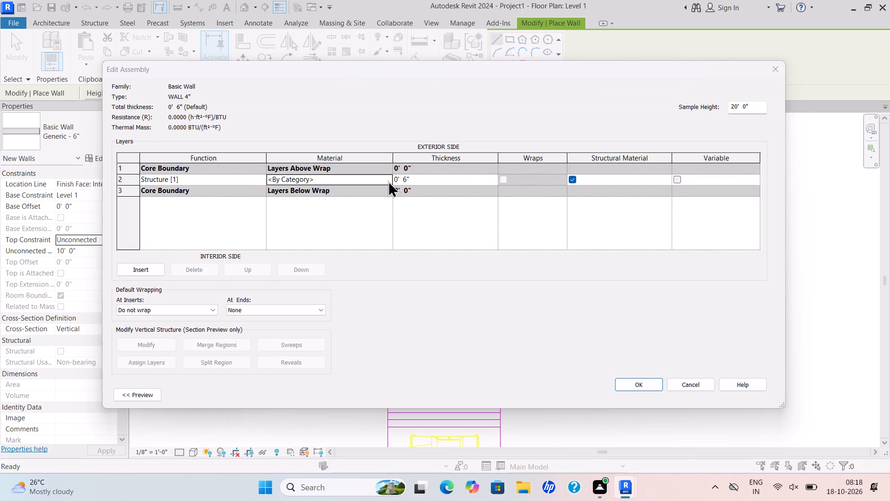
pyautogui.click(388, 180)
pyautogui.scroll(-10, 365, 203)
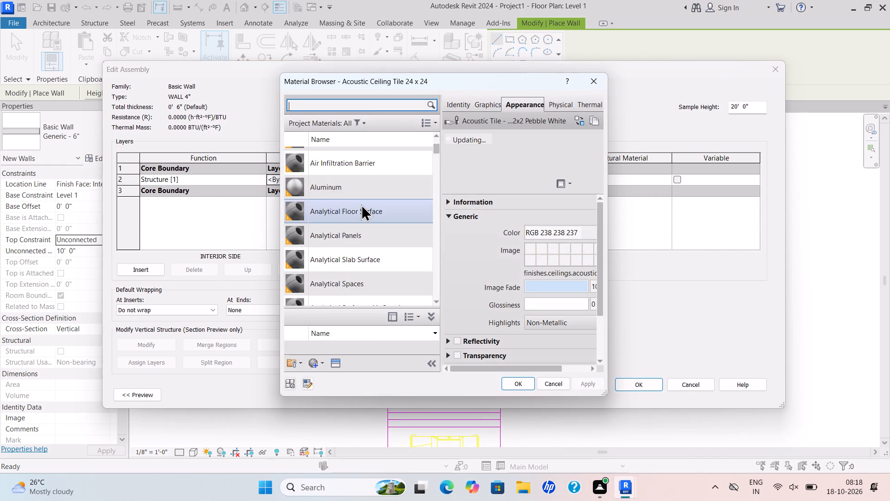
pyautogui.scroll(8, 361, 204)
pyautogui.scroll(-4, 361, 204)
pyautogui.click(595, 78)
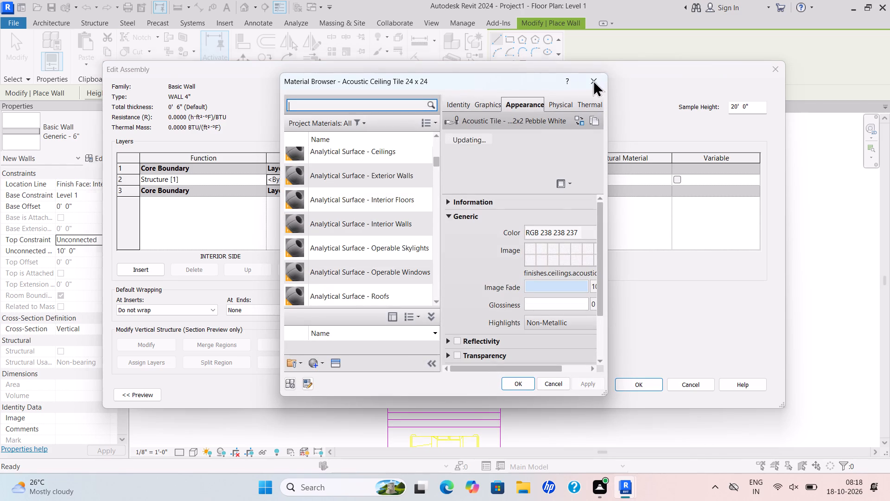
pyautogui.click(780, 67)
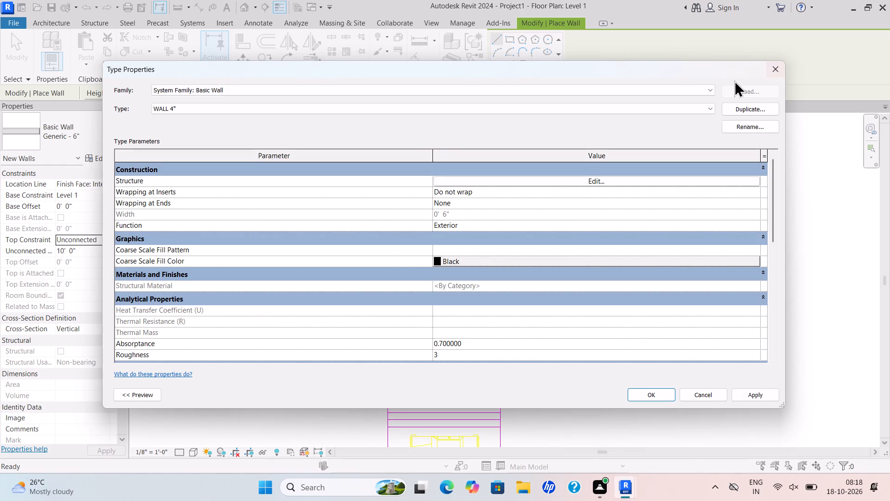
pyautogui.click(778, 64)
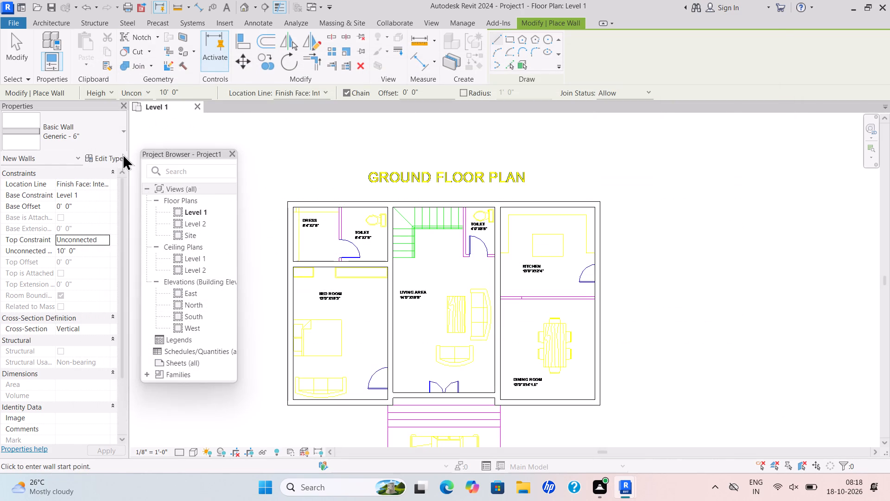
# Duplicate the Generic - 6" wall type under the name WALL 4".
pyautogui.click(116, 156)
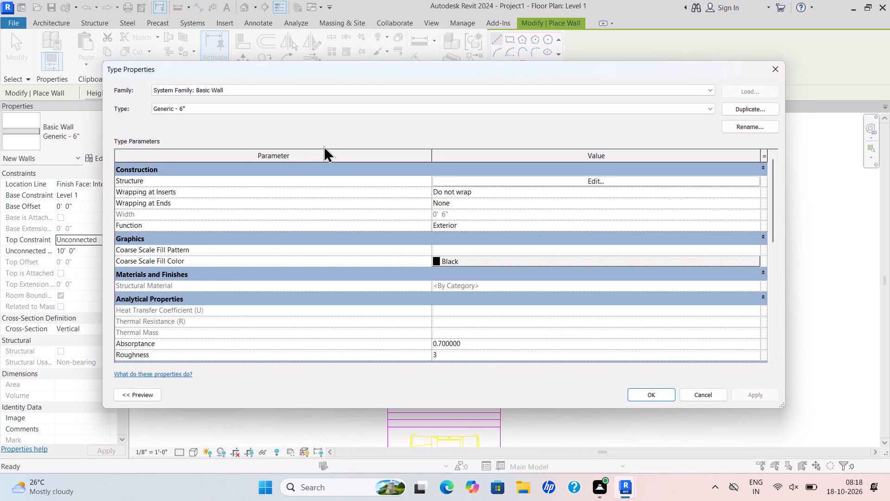
pyautogui.click(745, 108)
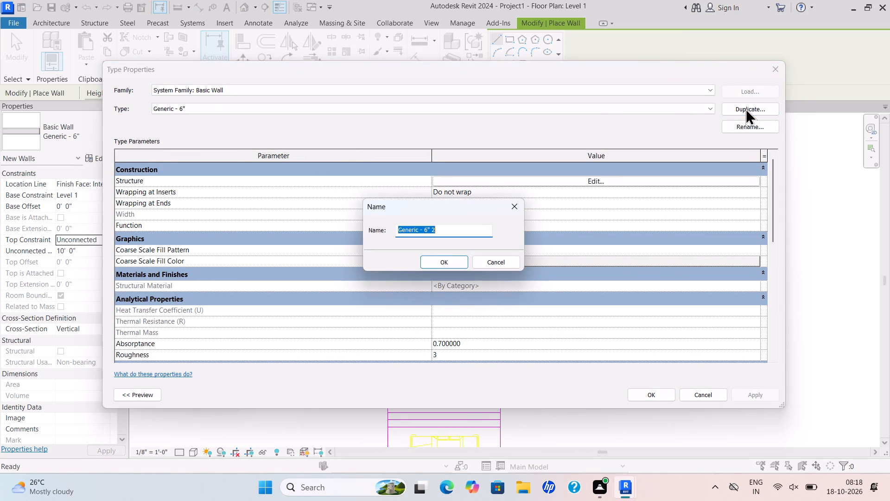
pyautogui.press('BackSpace')
pyautogui.write('WALL')
pyautogui.press('space')
pyautogui.write('4"')
pyautogui.press('Return')
# Set the structure layer thickness of the WALL 4" type to 4" and apply the type to new walls.
pyautogui.click(604, 180)
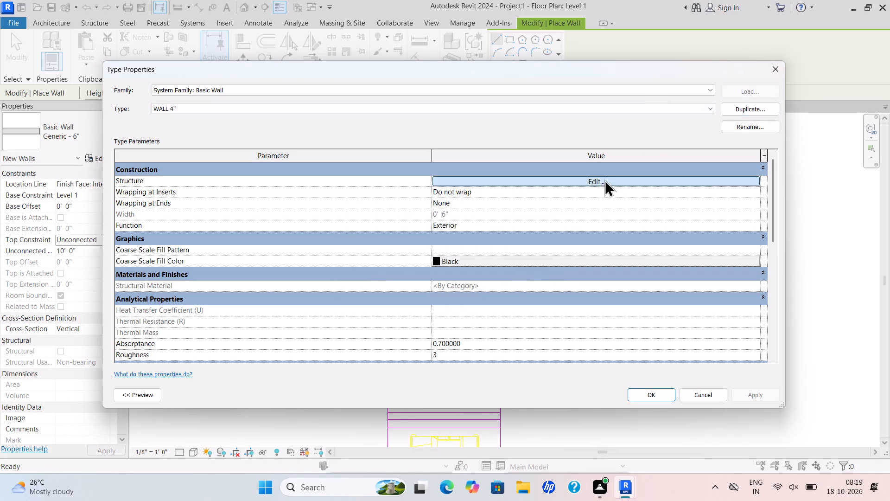
pyautogui.moveTo(427, 177); pyautogui.dragTo(329, 192)
pyautogui.press('BackSpace')
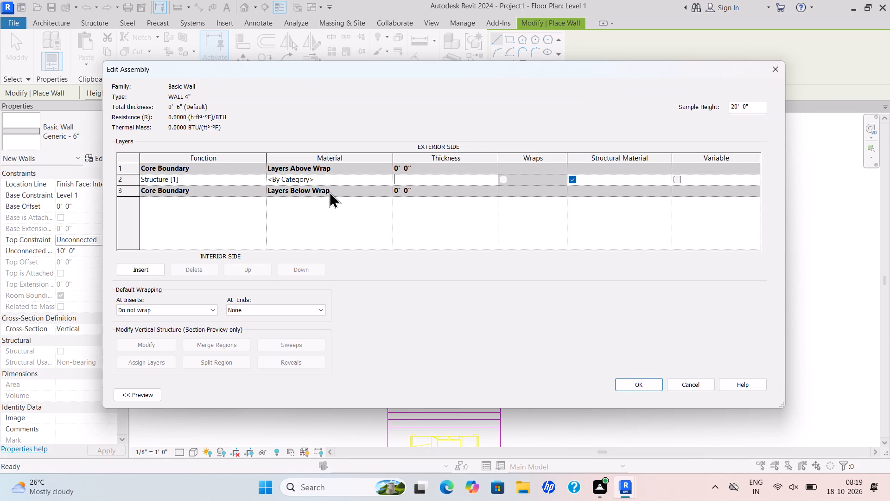
pyautogui.write('4"')
pyautogui.press('Return')
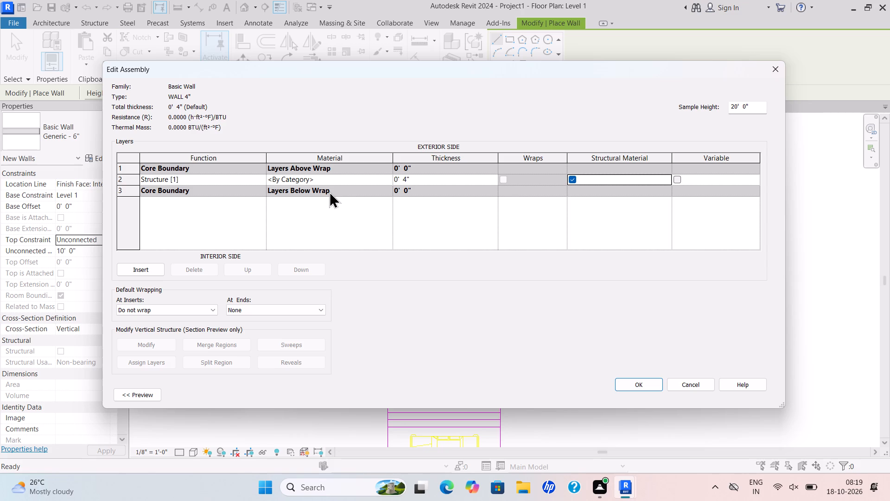
pyautogui.click(650, 385)
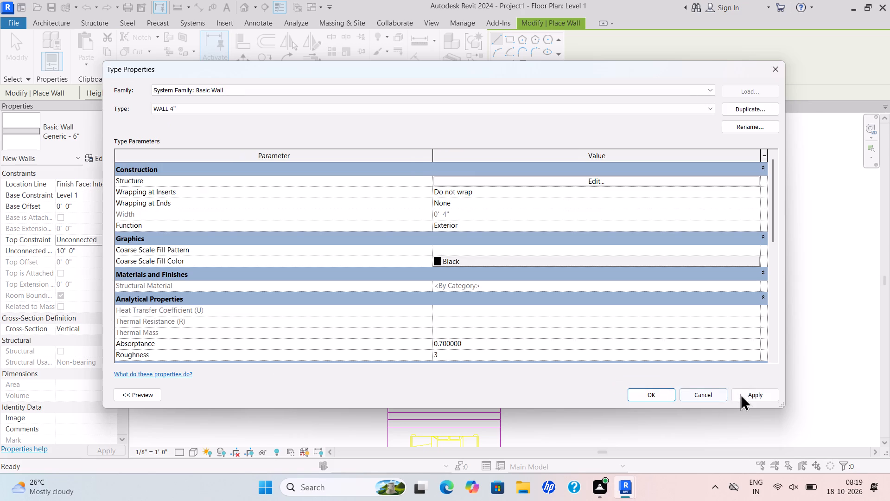
pyautogui.click(741, 393)
pyautogui.click(665, 390)
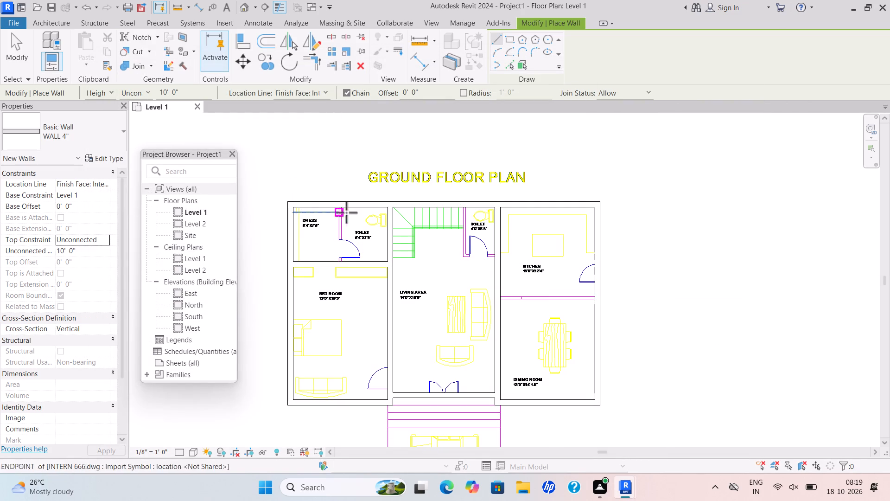
# Draw a WALL 4" partition about 7'-6" long between the dress room and the adjoining toilet, flipped to match the plan lines.
pyautogui.scroll(4, 400, 213)
pyautogui.scroll(2, 315, 207)
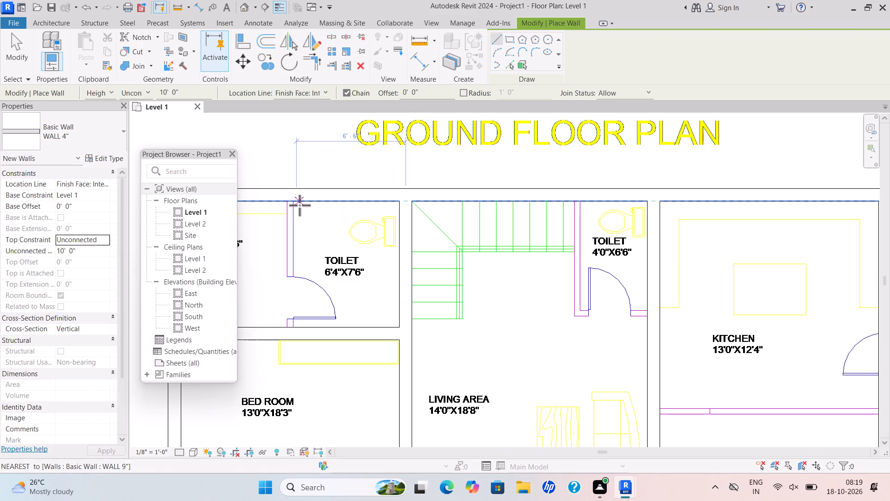
pyautogui.click(293, 201)
pyautogui.press('space')
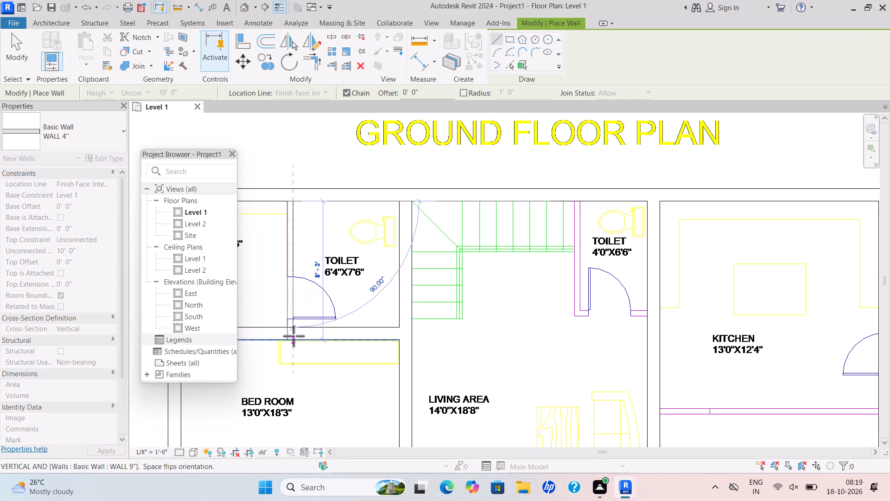
pyautogui.scroll(-1, 295, 334)
pyautogui.moveTo(292, 334); pyautogui.dragTo(299, 320, button='middle')
pyautogui.scroll(6, 302, 316)
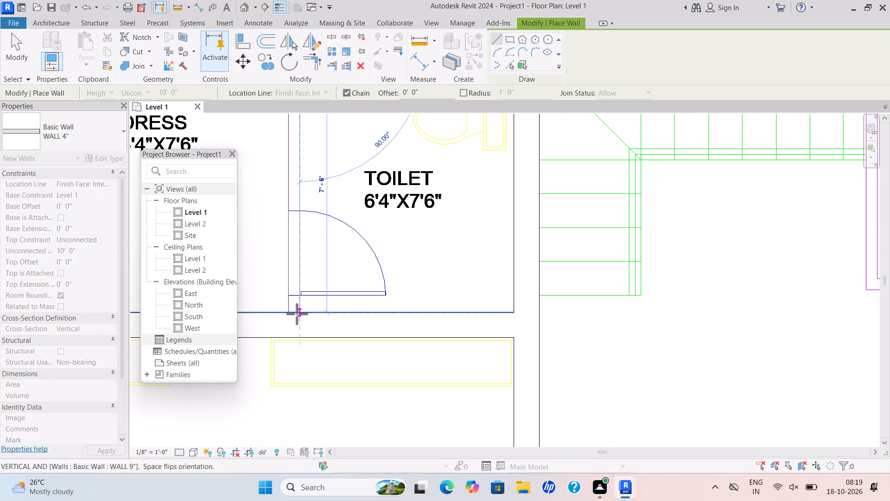
pyautogui.click(297, 314)
pyautogui.press('Escape')
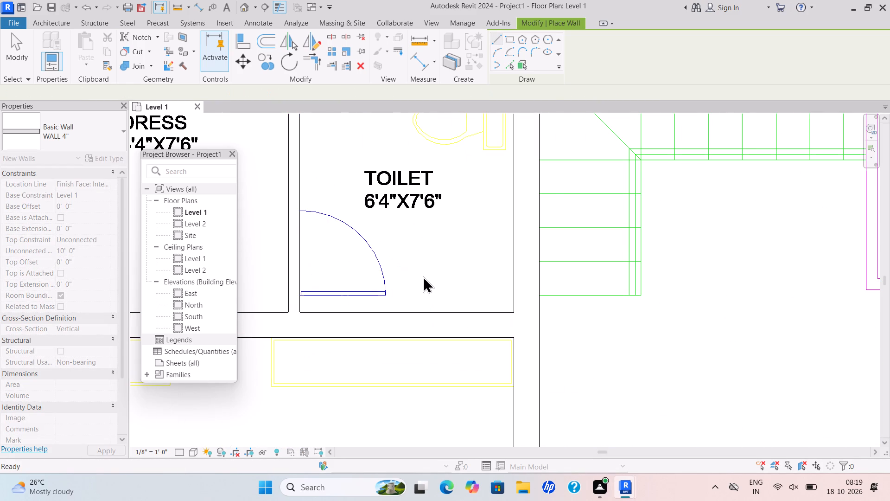
# Draw the WALL 4" partitions enclosing the 4'0"X6'6" toilet, along its door side and its staircase side up to the outer wall.
pyautogui.scroll(-5, 423, 276)
pyautogui.moveTo(415, 284); pyautogui.dragTo(391, 304, button='middle')
pyautogui.scroll(-2, 402, 287)
pyautogui.moveTo(389, 288); pyautogui.dragTo(287, 320, button='middle')
pyautogui.scroll(5, 507, 332)
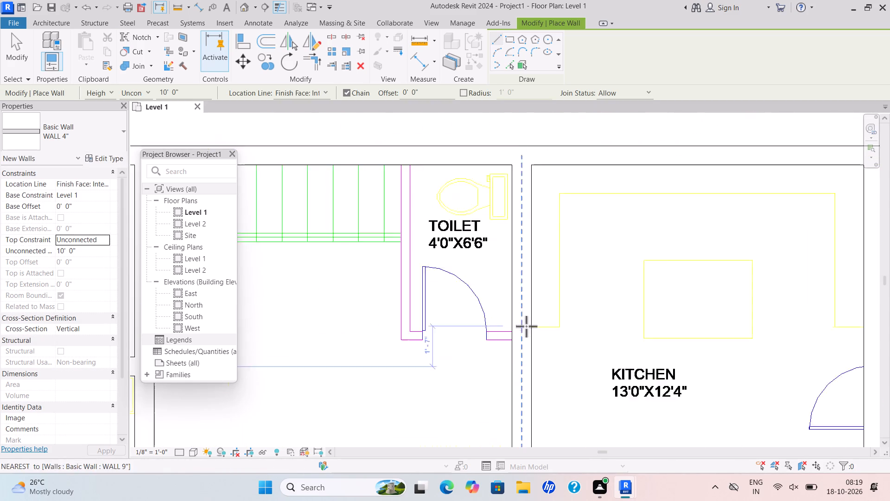
pyautogui.scroll(5, 526, 326)
pyautogui.click(501, 347)
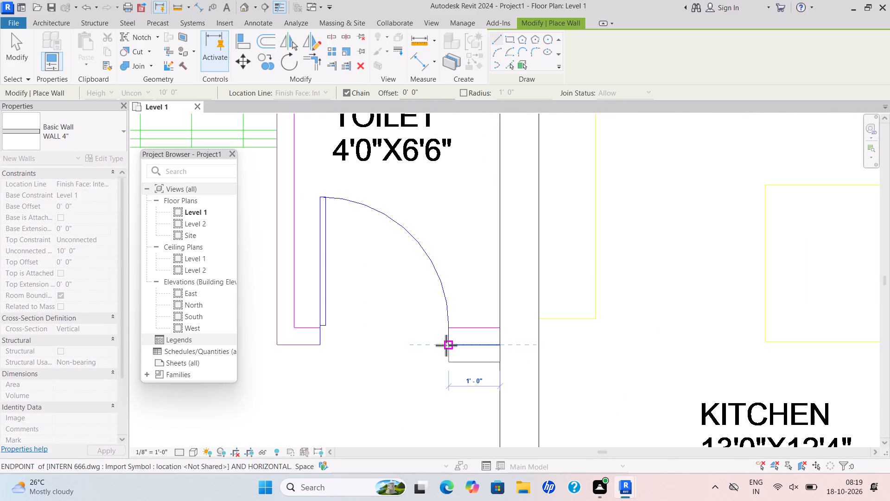
pyautogui.press('space')
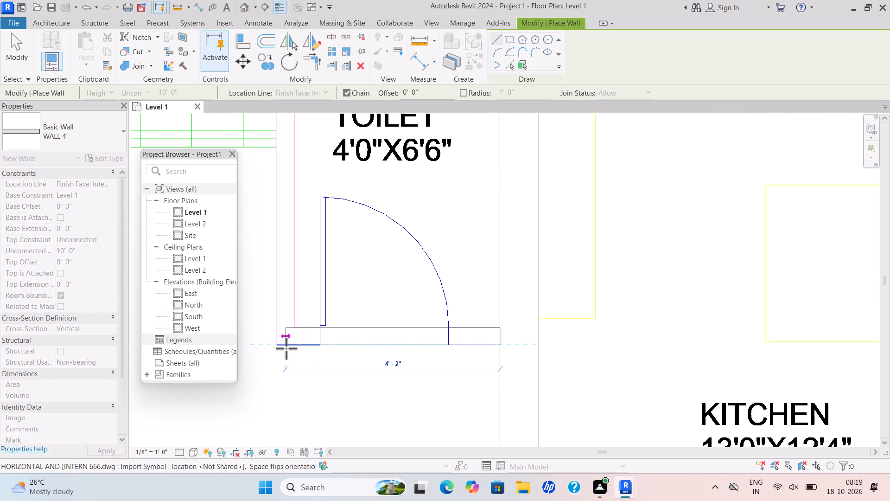
pyautogui.moveTo(277, 347); pyautogui.dragTo(276, 341)
pyautogui.scroll(-4, 280, 263)
pyautogui.moveTo(274, 286); pyautogui.dragTo(285, 382, button='middle')
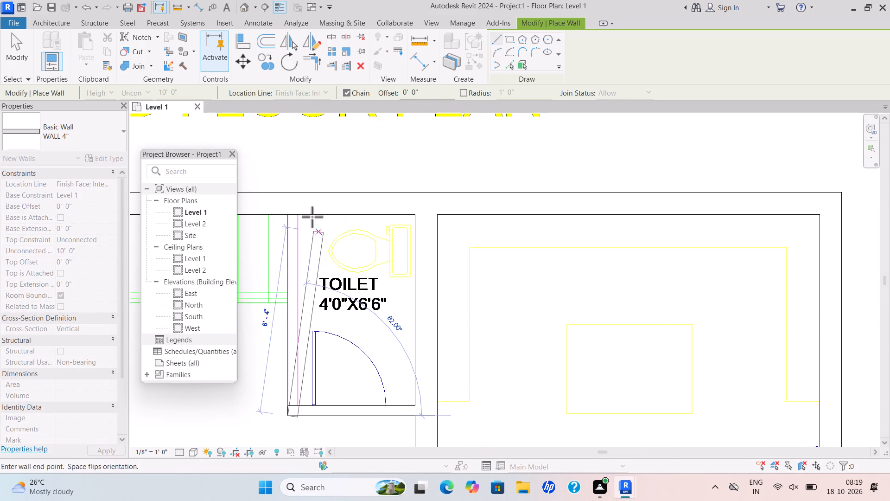
pyautogui.scroll(5, 292, 211)
pyautogui.click(286, 216)
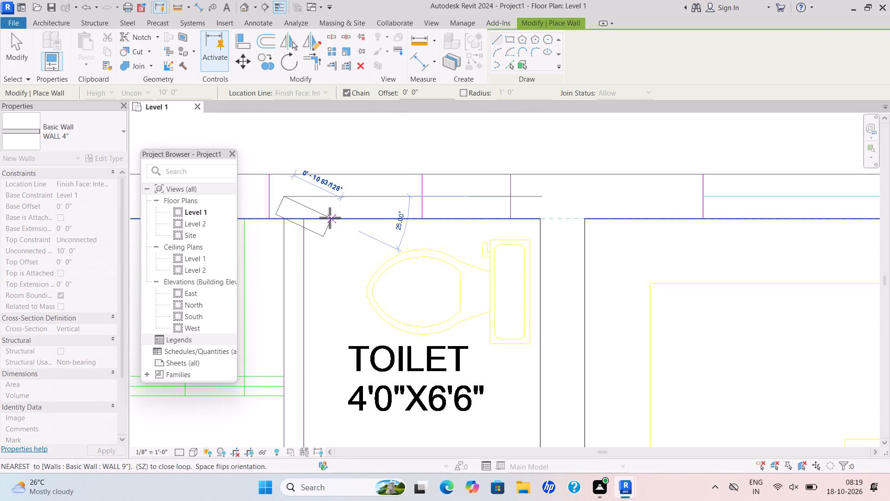
pyautogui.press('Escape')
# Draw a WALL 4" partition about 13'-4" long between the kitchen and dining room, flipped to match the plan lines.
pyautogui.scroll(-11, 400, 257)
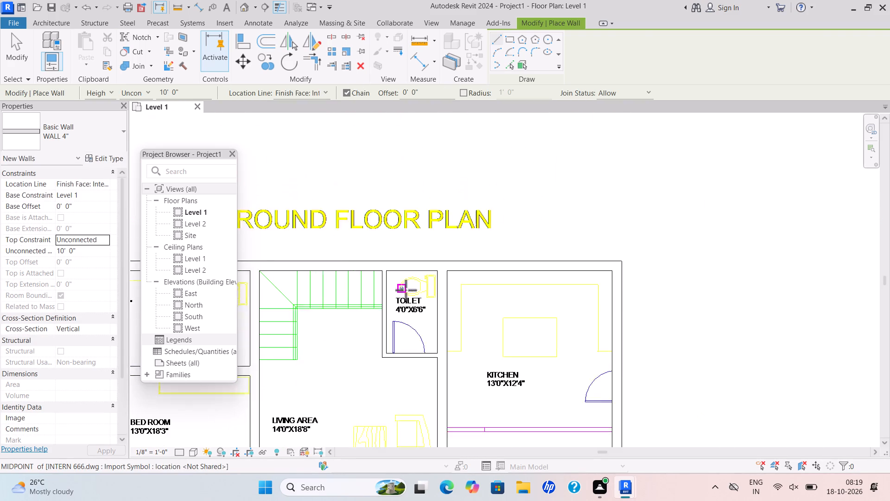
pyautogui.scroll(-3, 406, 290)
pyautogui.moveTo(396, 257); pyautogui.dragTo(394, 204, button='middle')
pyautogui.scroll(1, 394, 203)
pyautogui.moveTo(525, 357); pyautogui.dragTo(537, 259, button='middle')
pyautogui.scroll(-1, 529, 277)
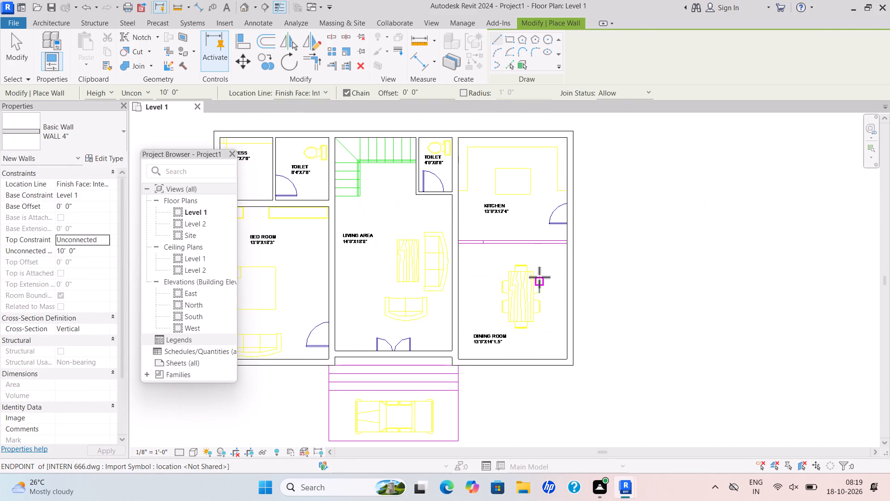
pyautogui.scroll(10, 567, 226)
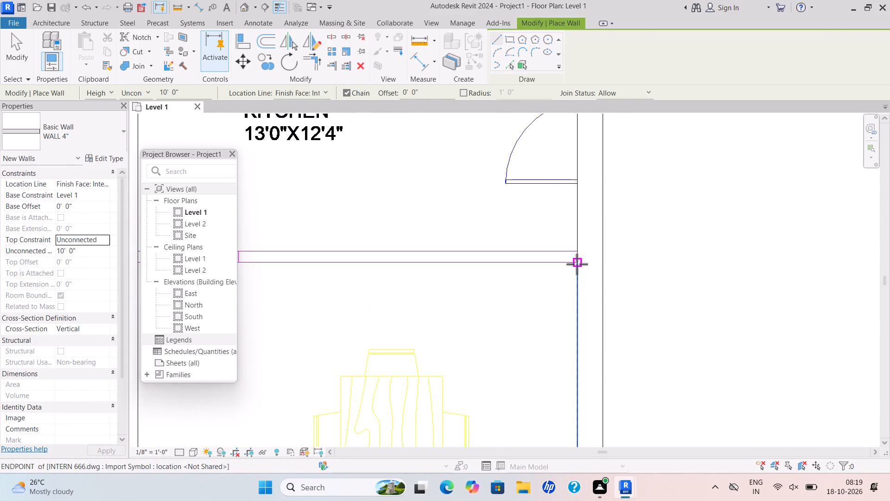
pyautogui.click(579, 265)
pyautogui.press('space')
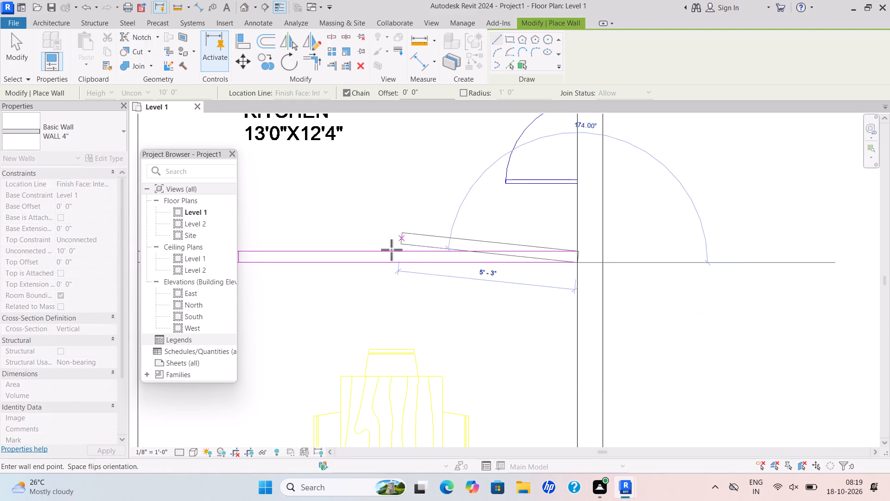
pyautogui.scroll(-5, 387, 259)
pyautogui.moveTo(400, 263); pyautogui.dragTo(565, 268, button='middle')
pyautogui.scroll(6, 430, 270)
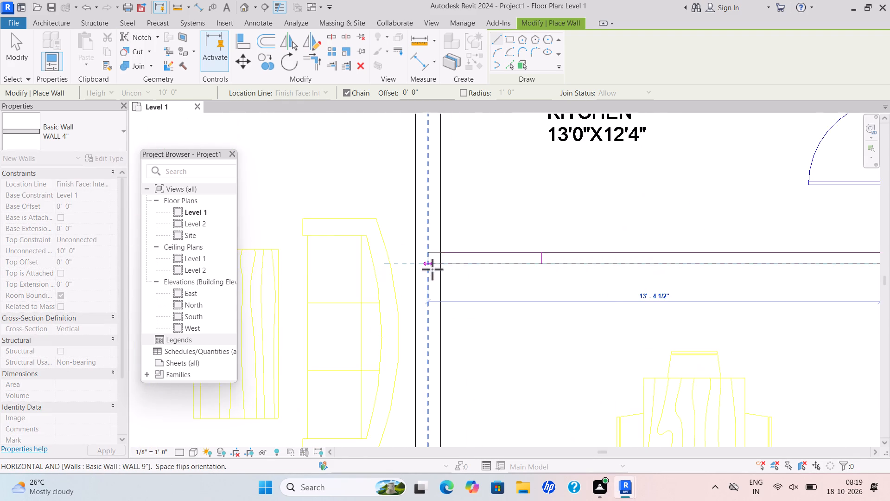
pyautogui.click(441, 265)
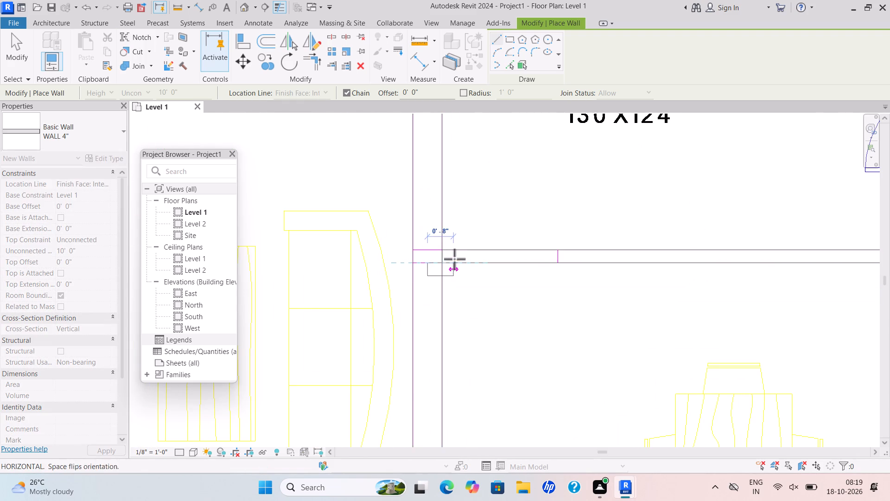
pyautogui.press('Escape')
# Open the default 3D view and set its visual style to Shaded.
pyautogui.scroll(-14, 443, 272)
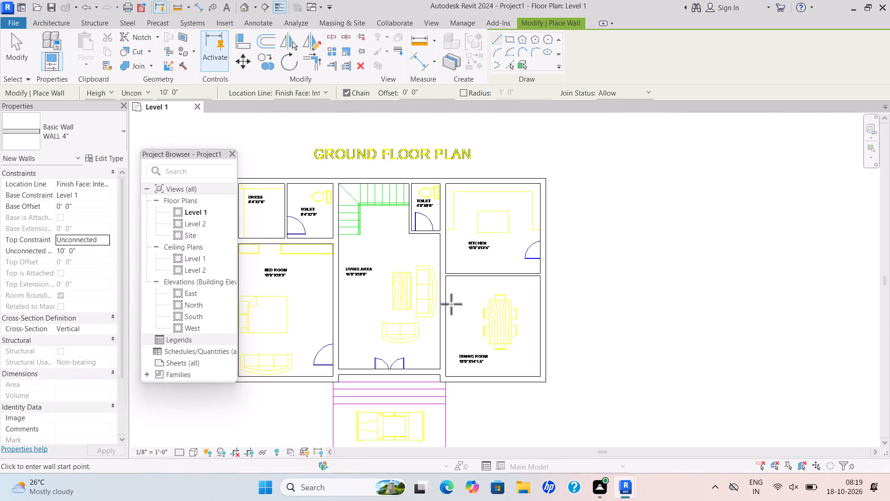
pyautogui.scroll(-5, 451, 304)
pyautogui.moveTo(451, 304); pyautogui.dragTo(448, 270, button='middle')
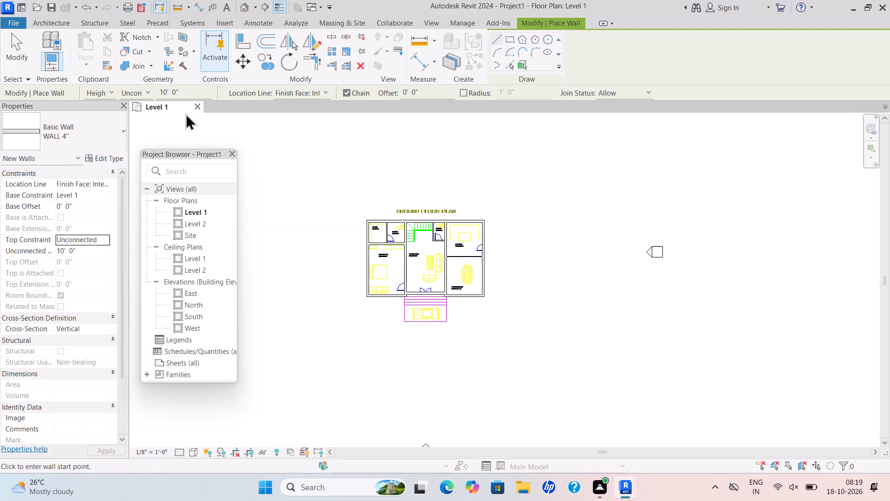
pyautogui.click(243, 5)
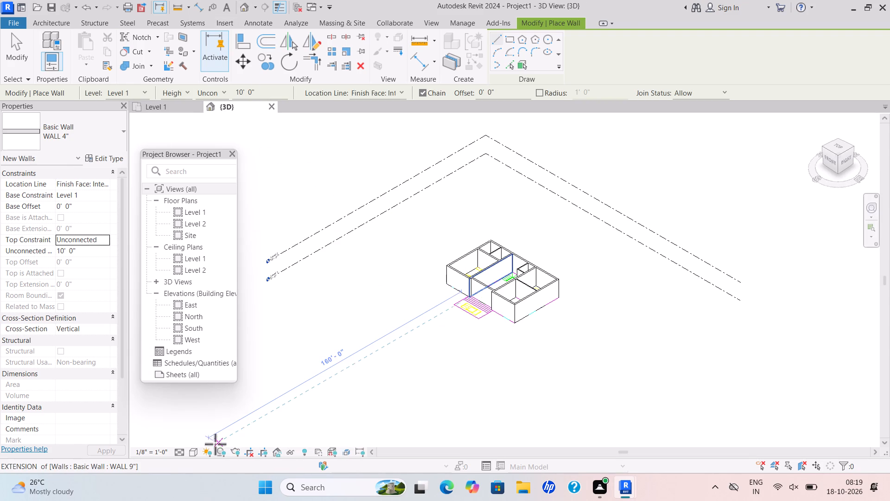
pyautogui.press('Escape')
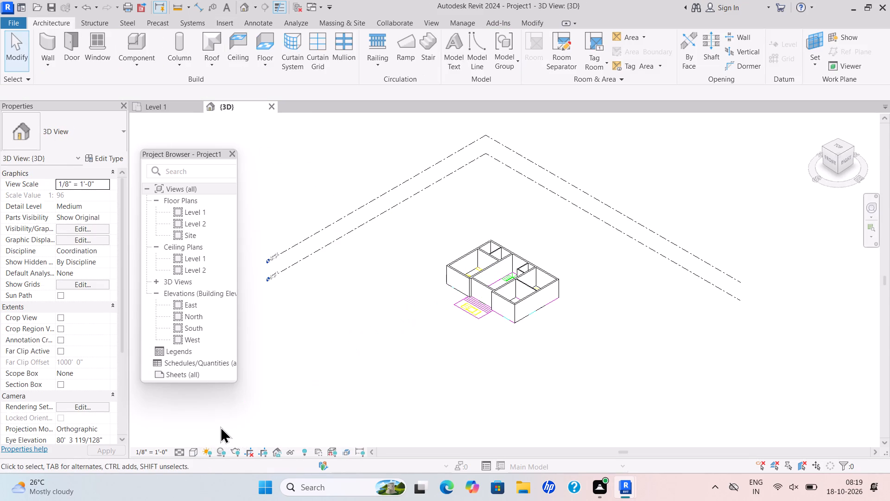
pyautogui.press('Escape')
pyautogui.click(195, 448)
pyautogui.click(235, 406)
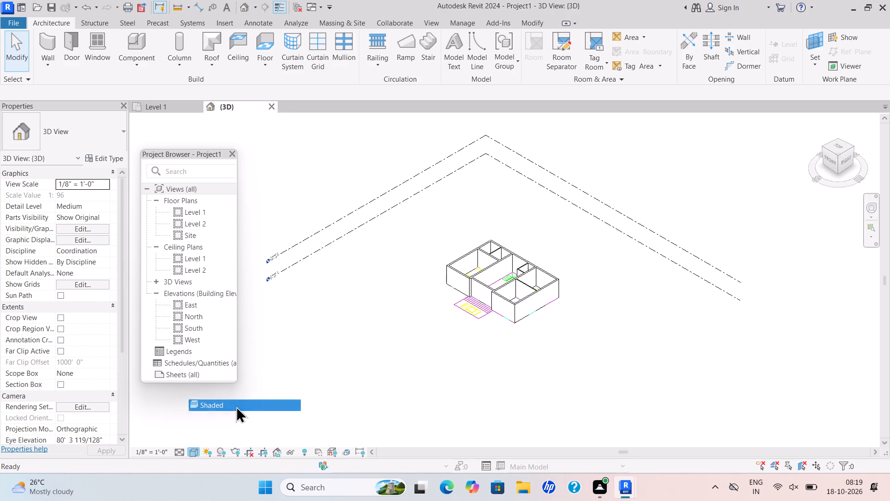
# Examine the shaded house walls and interior partitions in 3D from the front and from above.
pyautogui.scroll(10, 606, 265)
pyautogui.scroll(-3, 413, 358)
pyautogui.keyDown('shift'); pyautogui.moveTo(400, 364); pyautogui.dragTo(524, 319, button='middle'); pyautogui.keyUp('shift')
pyautogui.keyDown('shift'); pyautogui.moveTo(475, 336); pyautogui.dragTo(451, 392, button='middle'); pyautogui.keyUp('shift')
pyautogui.scroll(-2, 429, 339)
pyautogui.moveTo(467, 351); pyautogui.dragTo(629, 326, button='middle')
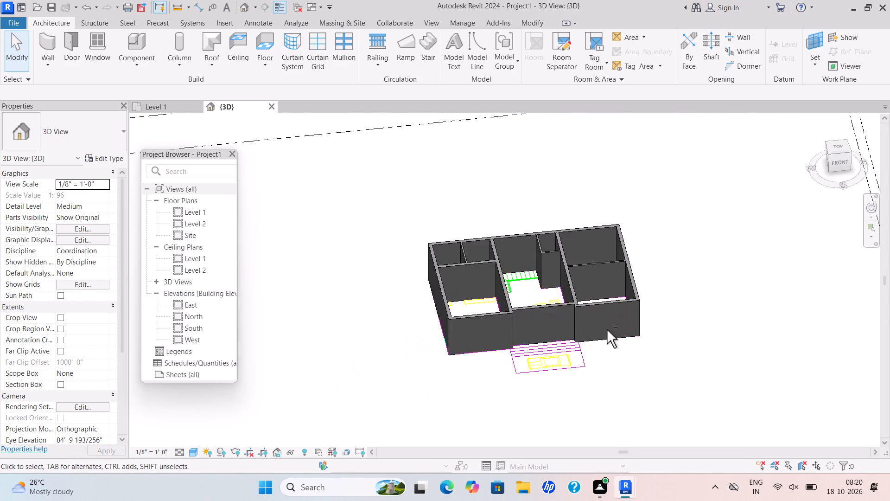
pyautogui.keyDown('shift'); pyautogui.moveTo(607, 330); pyautogui.dragTo(587, 354, button='middle'); pyautogui.keyUp('shift')
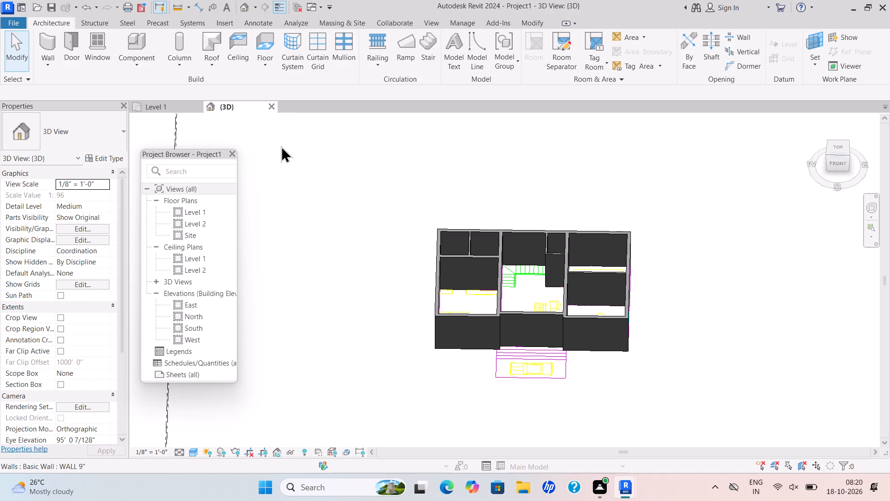
# Return to the Level 1 floor plan, try the Shaded visual style there, and set the view to Wireframe.
pyautogui.click(158, 99)
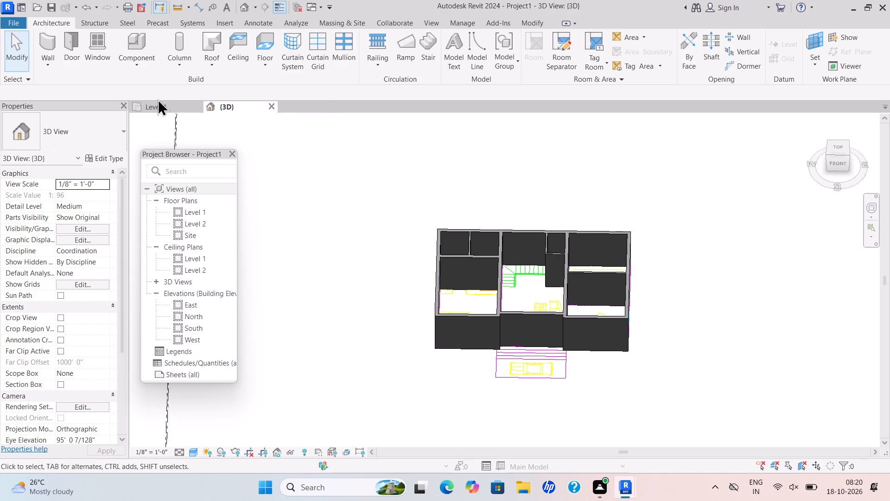
pyautogui.click(159, 100)
pyautogui.click(159, 102)
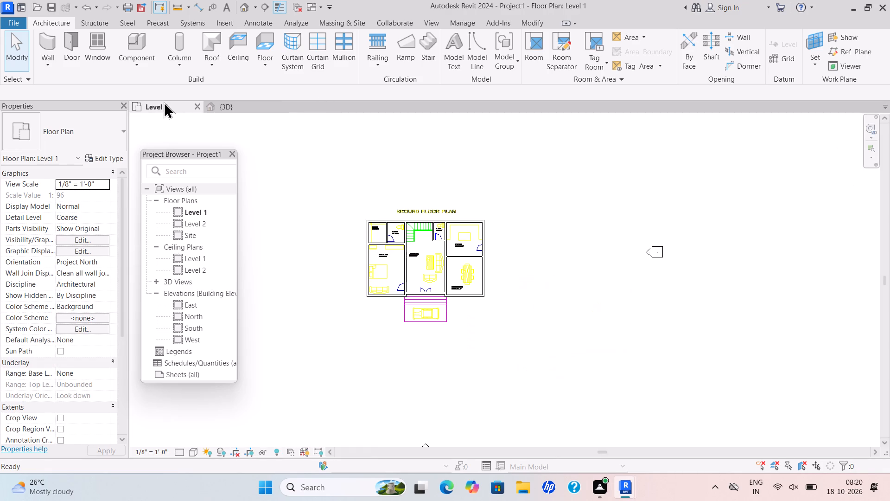
pyautogui.scroll(2, 471, 297)
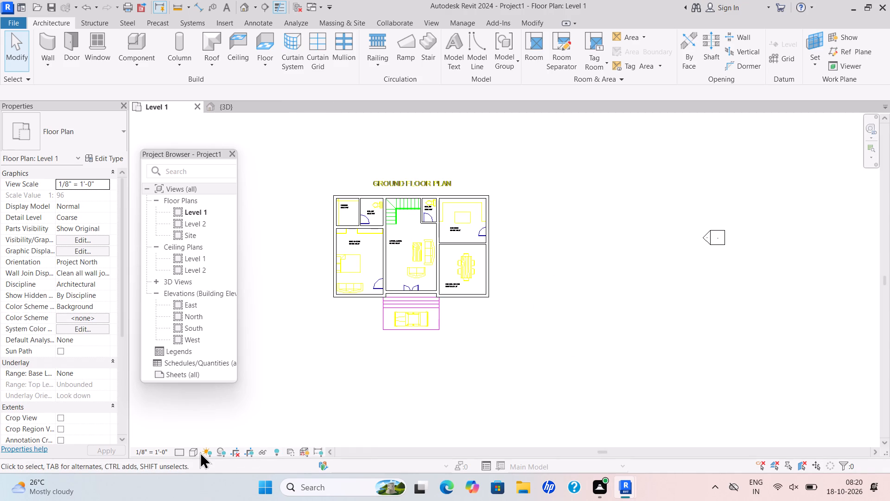
pyautogui.click(200, 452)
pyautogui.click(222, 402)
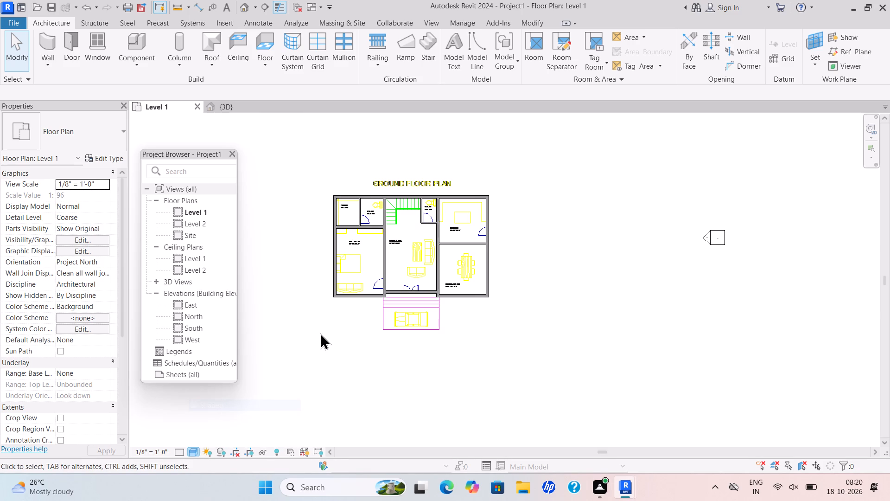
pyautogui.click(190, 447)
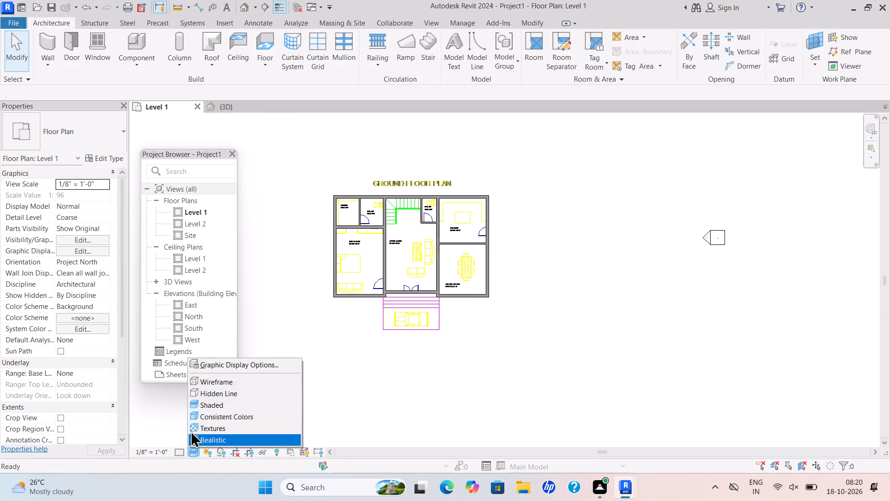
pyautogui.click(221, 379)
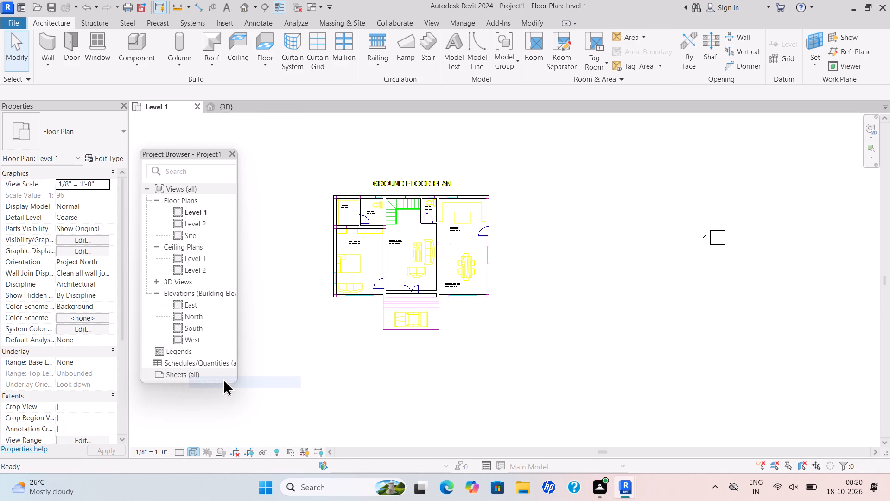
# Choose the Window-Casement-Double 34" x 36" type for new windows and begin duplicating that type.
pyautogui.scroll(5, 373, 366)
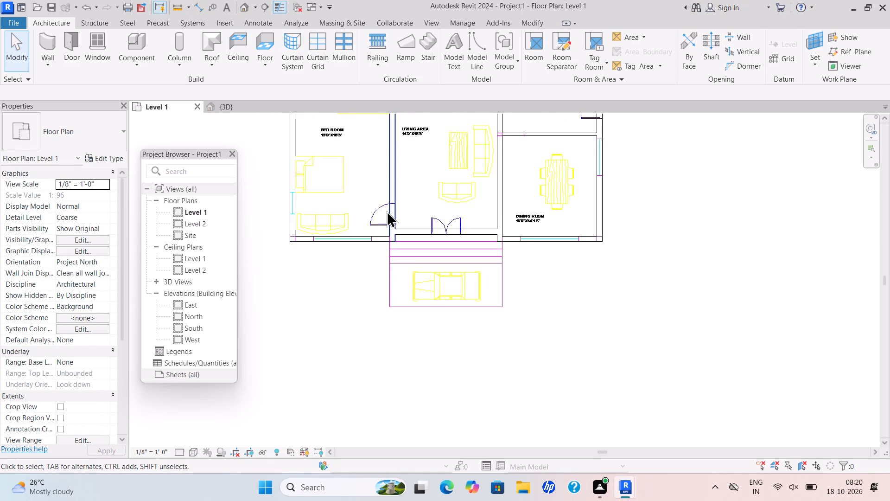
pyautogui.scroll(5, 387, 210)
pyautogui.moveTo(419, 262); pyautogui.dragTo(474, 316, button='middle')
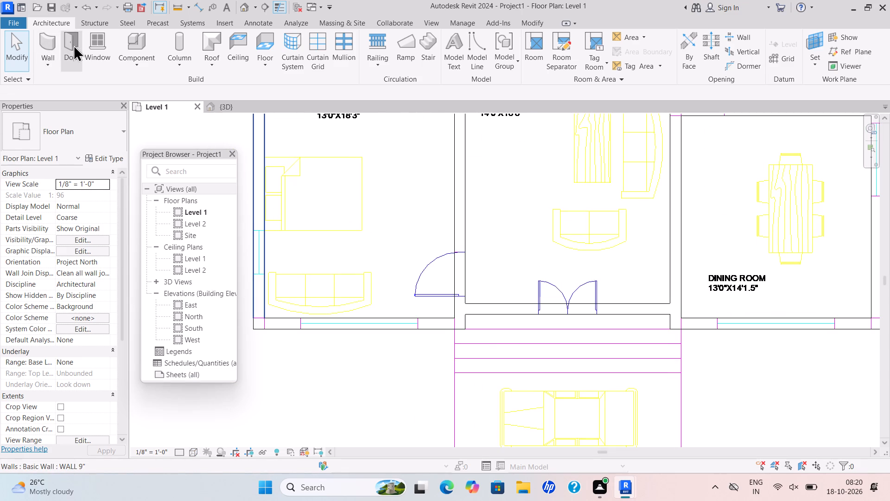
pyautogui.click(94, 39)
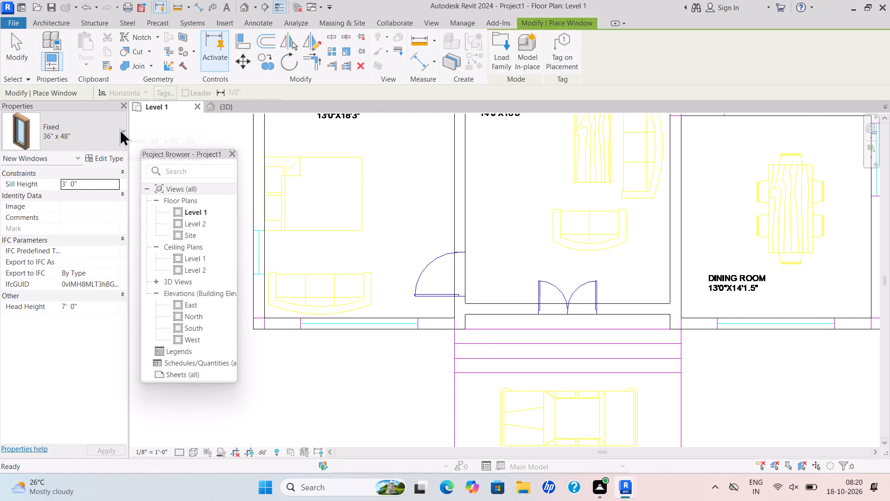
pyautogui.click(120, 130)
pyautogui.click(48, 315)
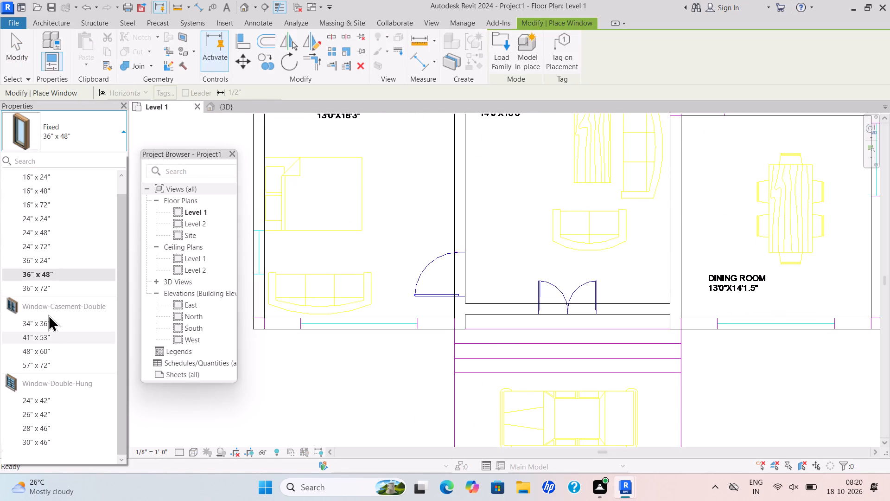
pyautogui.click(51, 322)
pyautogui.click(111, 158)
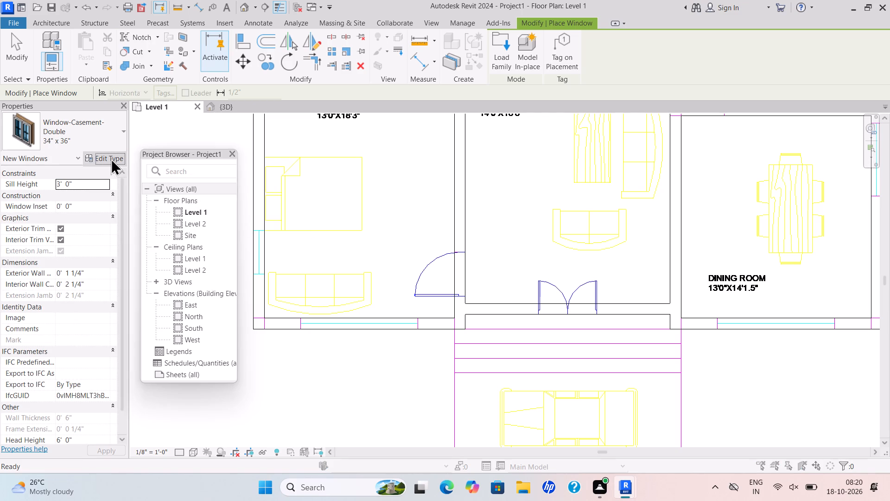
pyautogui.click(760, 100)
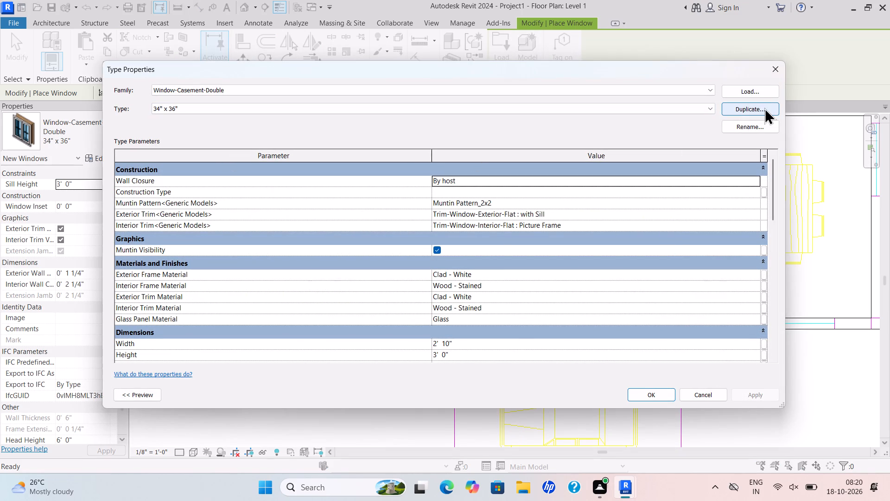
pyautogui.click(763, 108)
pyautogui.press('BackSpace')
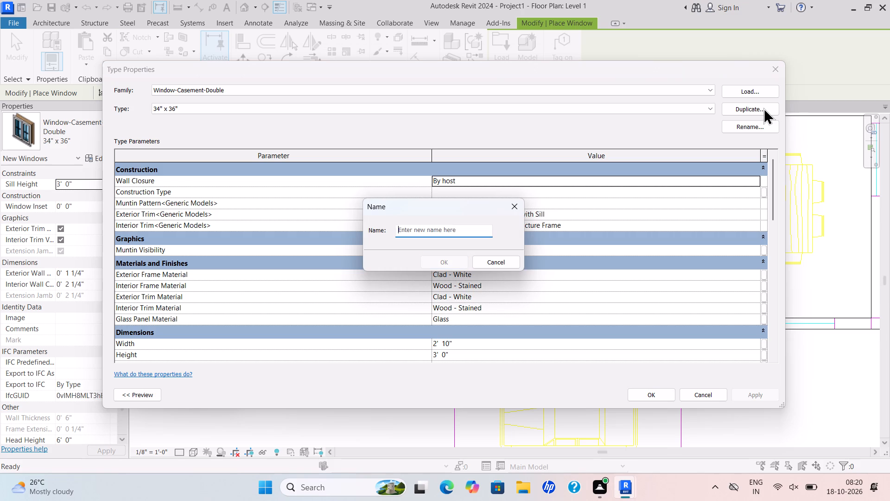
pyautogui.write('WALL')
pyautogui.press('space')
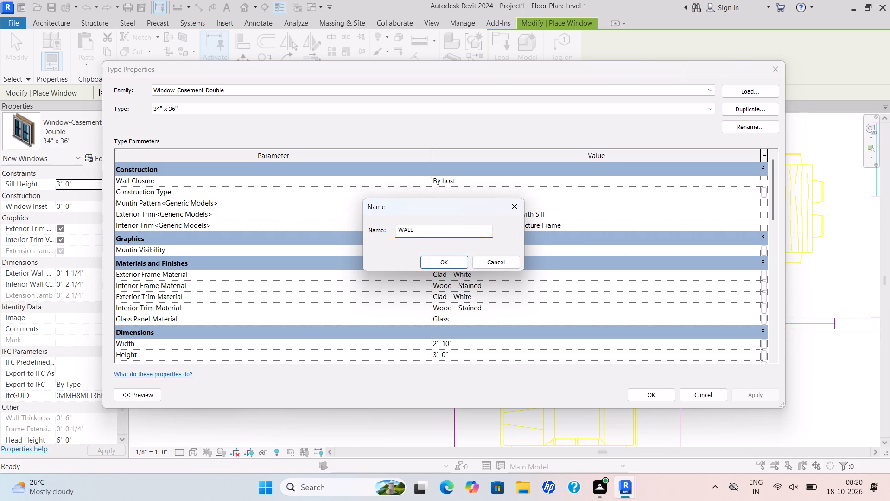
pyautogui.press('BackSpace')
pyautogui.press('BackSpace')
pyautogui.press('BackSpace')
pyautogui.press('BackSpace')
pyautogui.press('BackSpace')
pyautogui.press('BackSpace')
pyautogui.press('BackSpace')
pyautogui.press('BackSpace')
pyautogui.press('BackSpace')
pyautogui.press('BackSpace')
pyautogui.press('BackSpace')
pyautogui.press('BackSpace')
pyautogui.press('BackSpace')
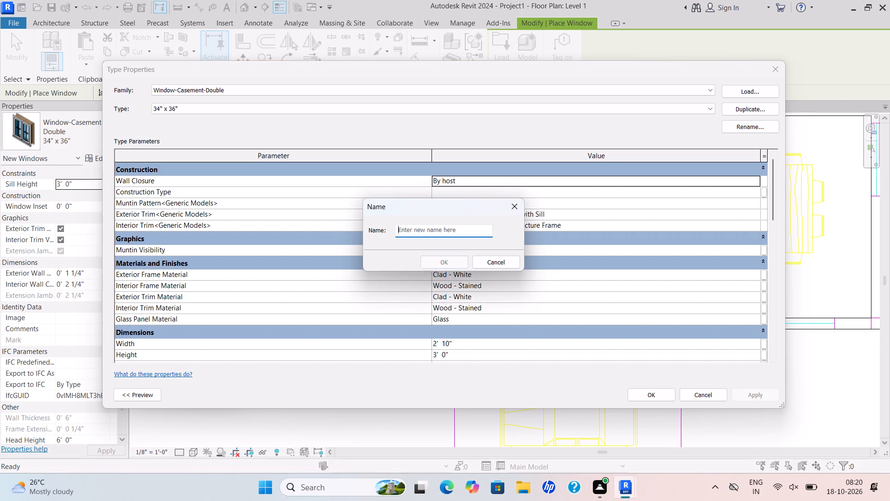
# Name the duplicated casement window type WIN 5'.
pyautogui.write('WIN')
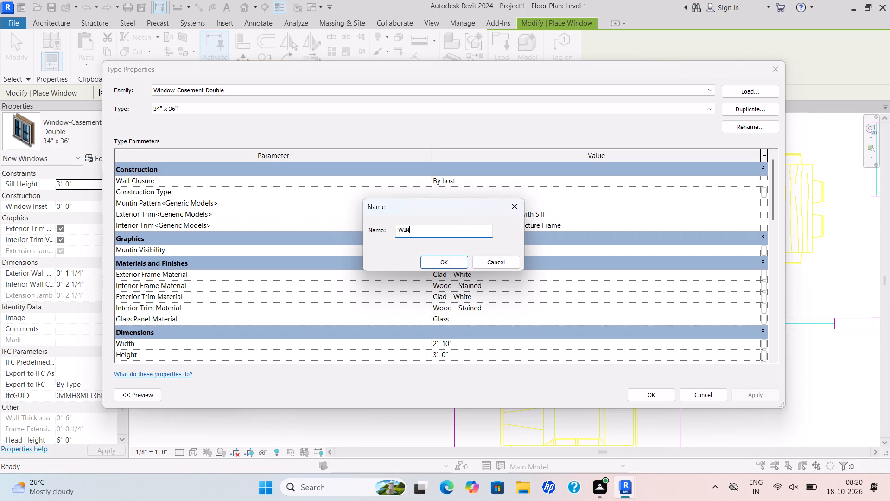
pyautogui.press('space')
pyautogui.press('space')
pyautogui.write("5'")
pyautogui.press('Return')
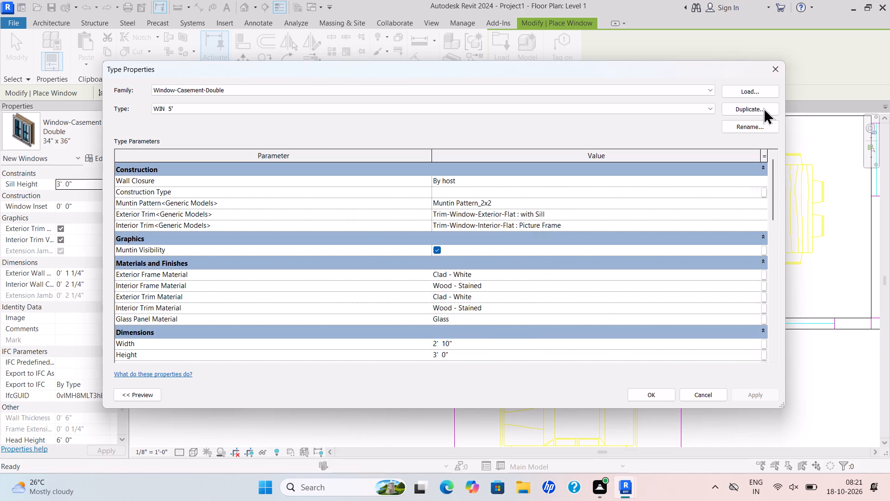
# Set the width of the WIN 5' window type to 5' and apply the change.
pyautogui.moveTo(465, 344); pyautogui.dragTo(398, 349)
pyautogui.press('BackSpace')
pyautogui.write("5'")
pyautogui.press('Return')
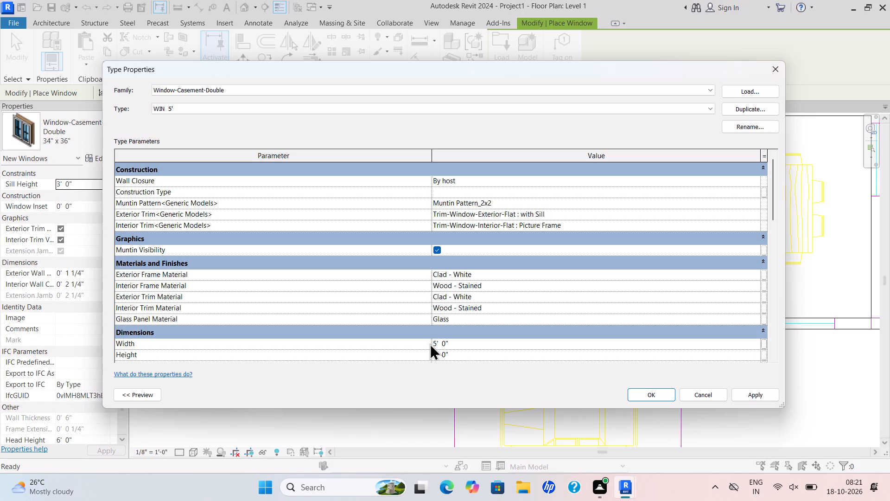
pyautogui.click(754, 398)
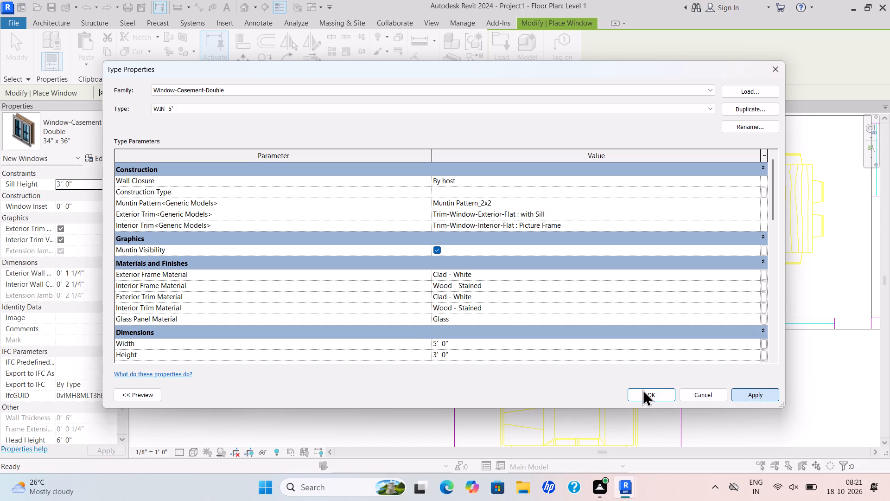
# Place a WIN 5' window in the bedroom's west exterior wall over the CAD opening, centred about 5'-0" from the south wall.
pyautogui.click(642, 391)
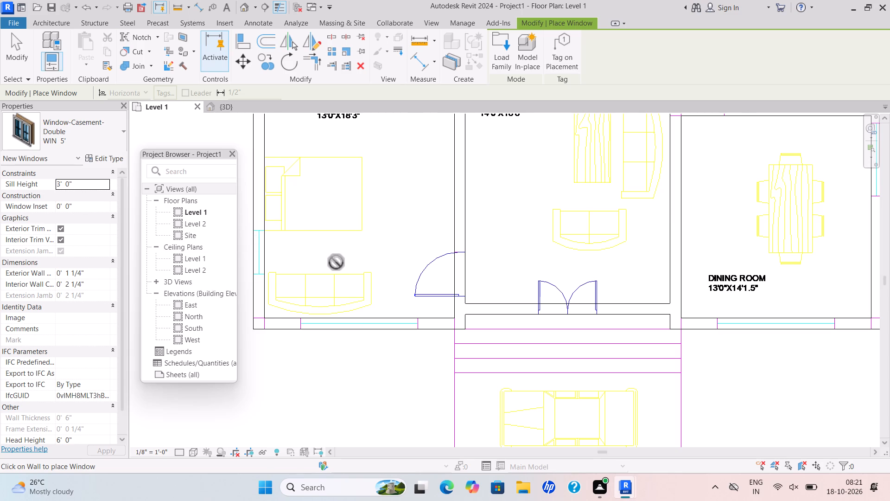
pyautogui.scroll(-3, 338, 268)
pyautogui.scroll(1, 339, 268)
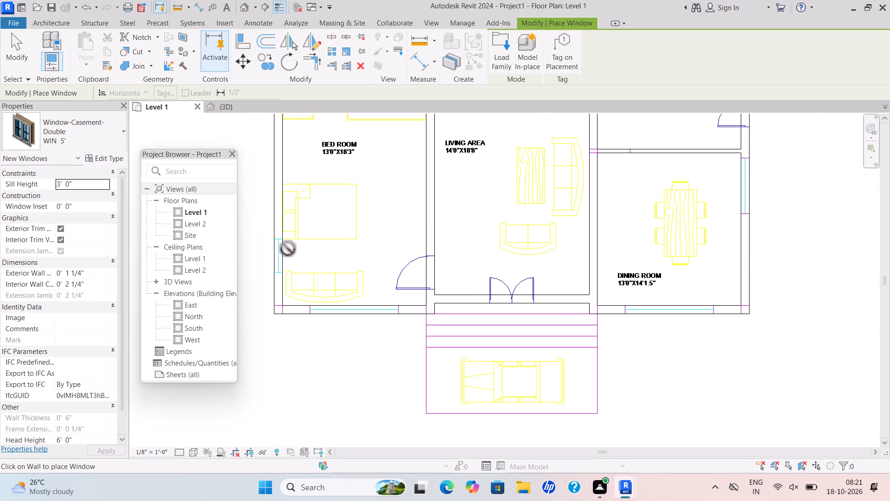
pyautogui.scroll(4, 286, 249)
pyautogui.click(265, 259)
# Place a WIN 5' window in the dining room's east exterior wall, centred 3'-0" from the kitchen partition.
pyautogui.scroll(-2, 462, 203)
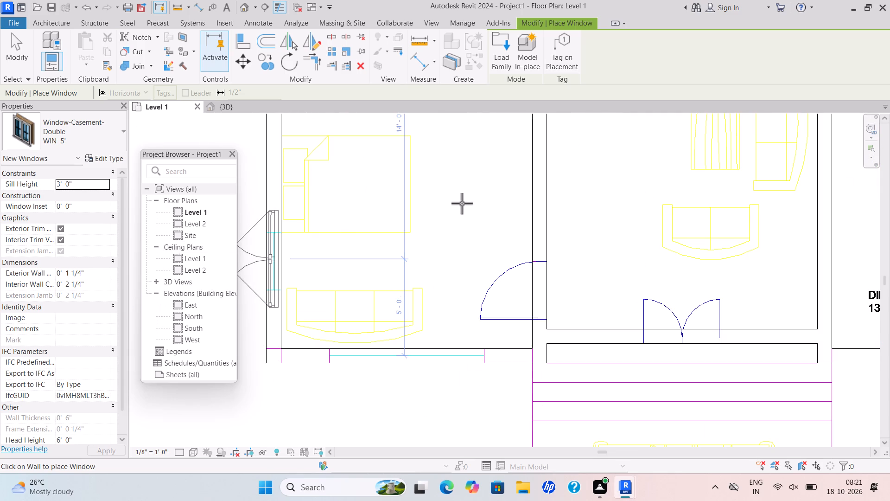
pyautogui.moveTo(440, 218); pyautogui.dragTo(337, 278, button='middle')
pyautogui.scroll(-4, 382, 259)
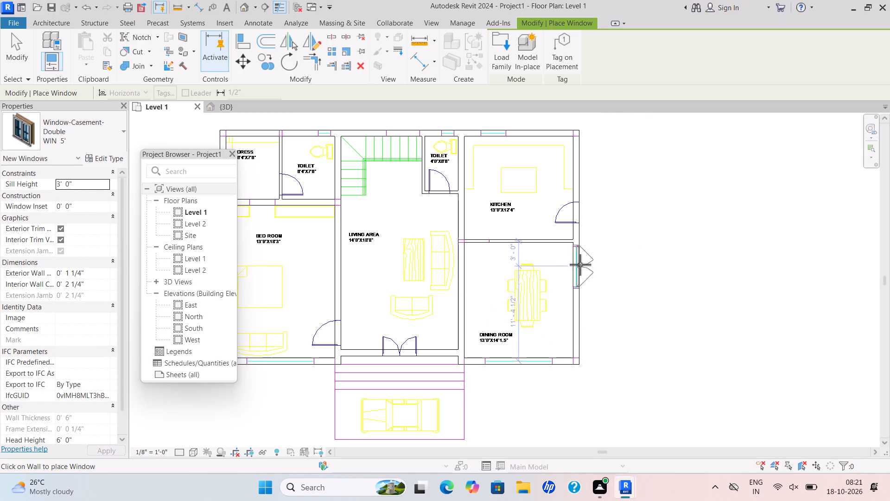
pyautogui.scroll(6, 580, 264)
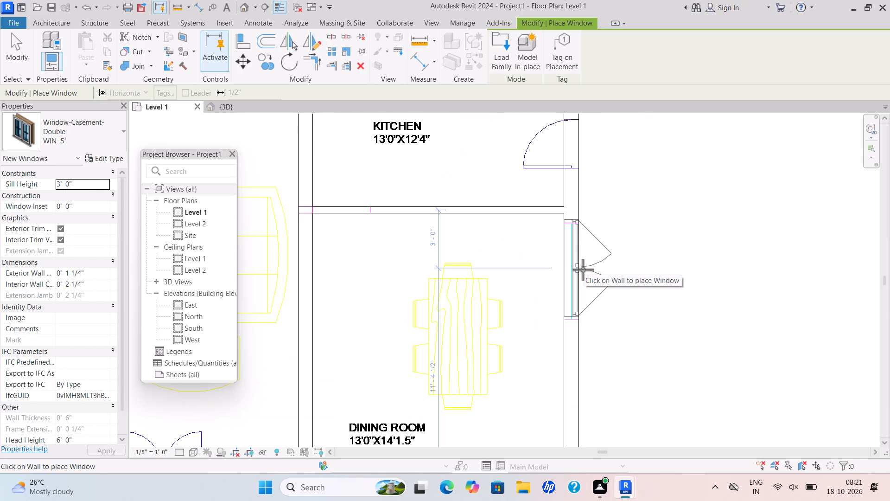
pyautogui.click(583, 270)
# Place a WIN 5' window in the kitchen's north exterior wall, centred 4'-9" from the toilet-side wall and opening outward.
pyautogui.scroll(-6, 628, 297)
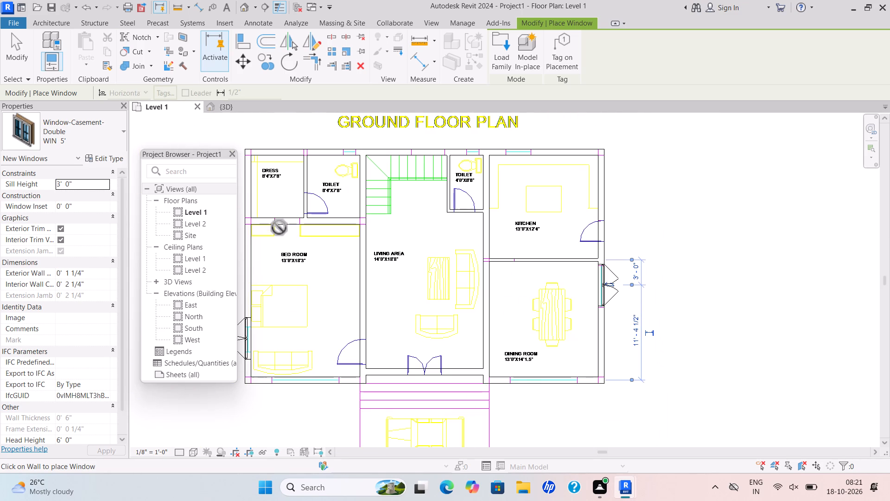
pyautogui.moveTo(381, 192); pyautogui.dragTo(469, 182, button='middle')
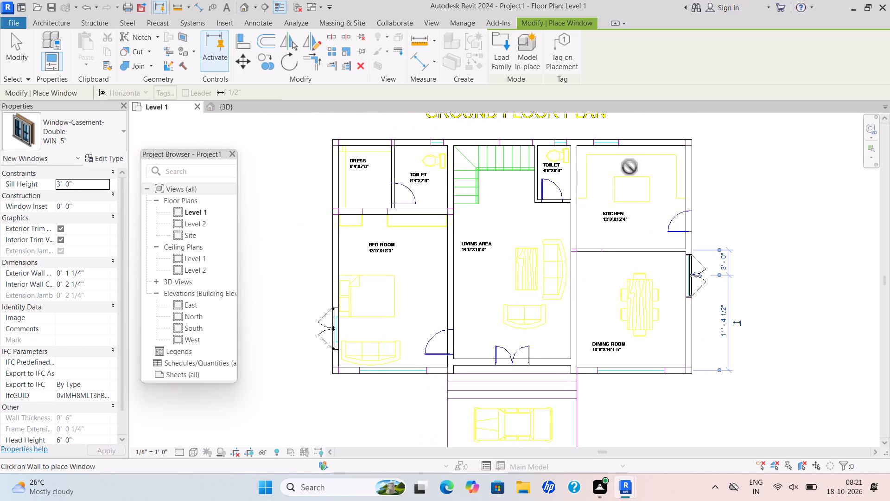
pyautogui.scroll(5, 610, 146)
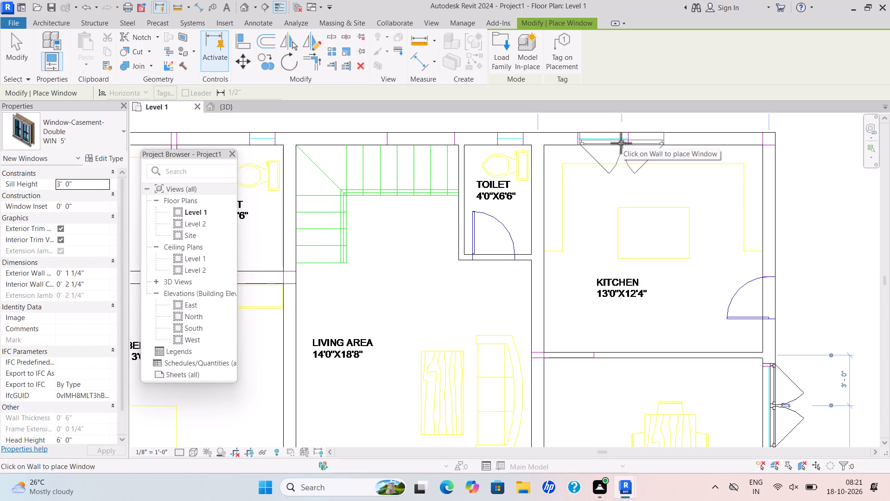
pyautogui.scroll(4, 616, 148)
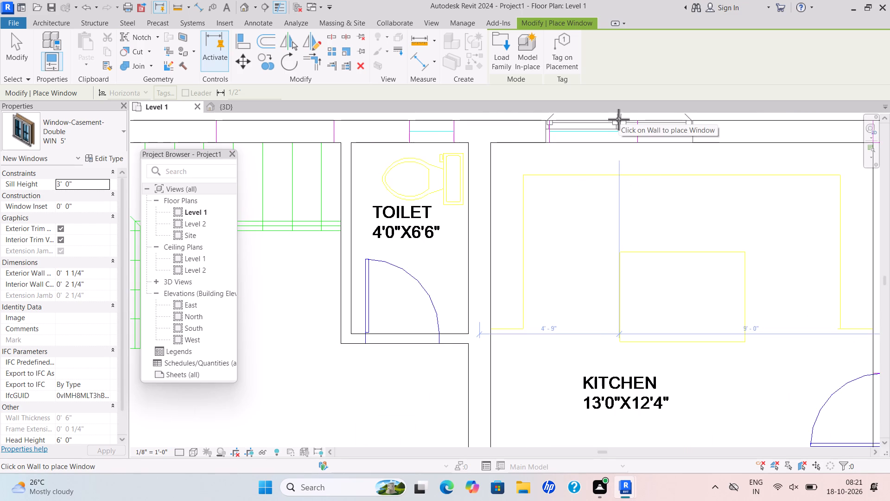
pyautogui.click(618, 119)
# Duplicate the Window-Casement-Double 57" x 72" type under the name WIN 8'.
pyautogui.scroll(-6, 649, 204)
pyautogui.scroll(-2, 605, 208)
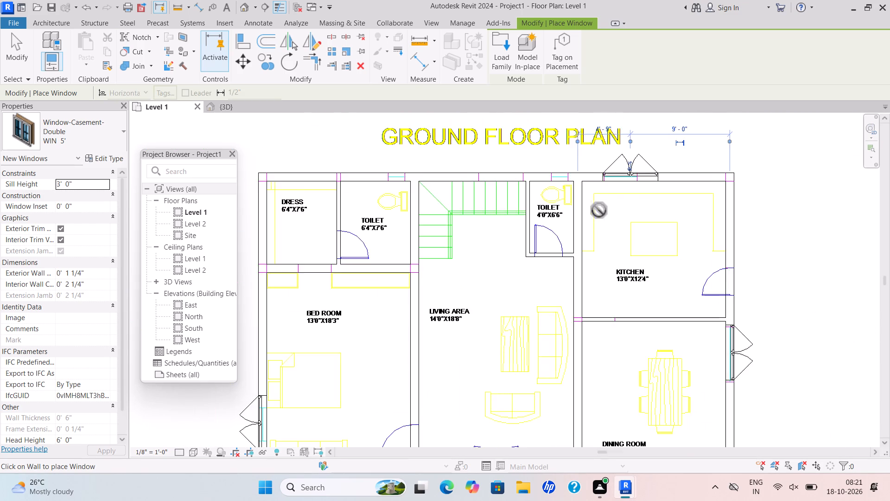
pyautogui.scroll(-1, 572, 243)
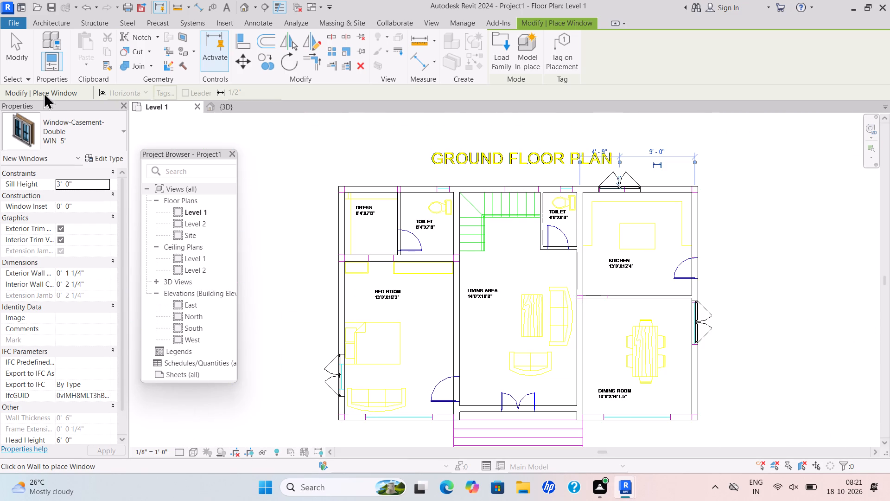
pyautogui.click(121, 129)
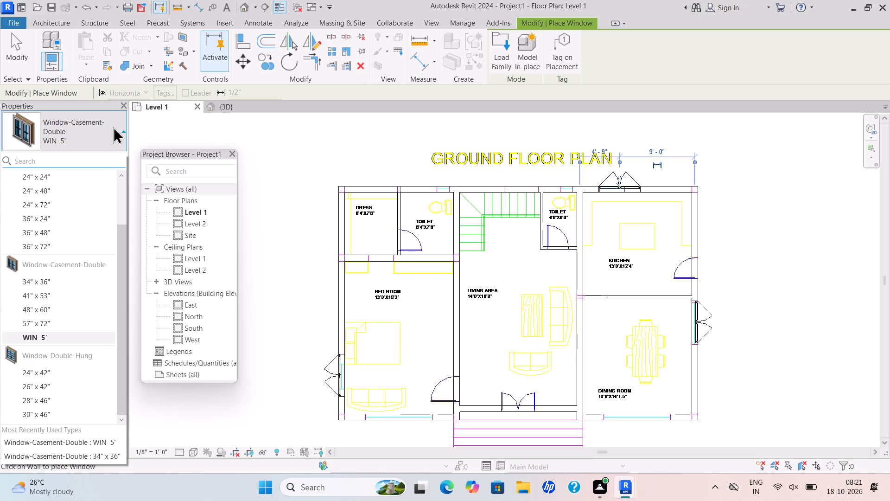
pyautogui.click(50, 321)
pyautogui.click(102, 158)
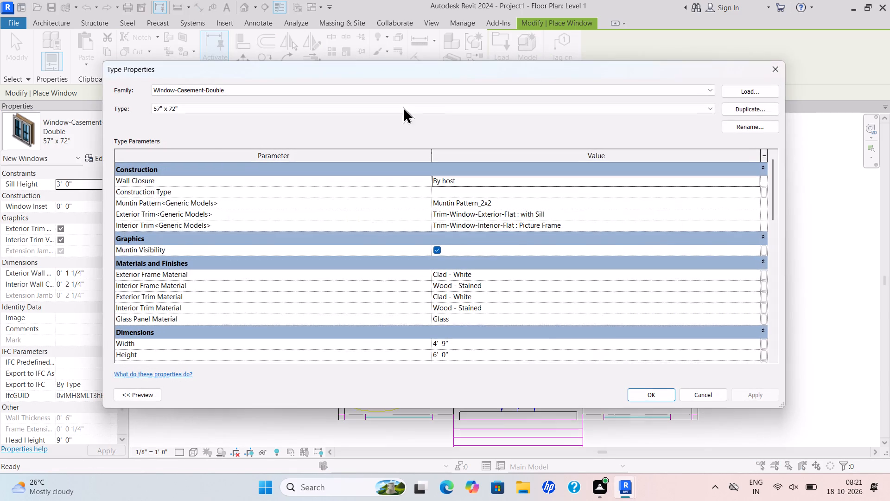
pyautogui.click(739, 109)
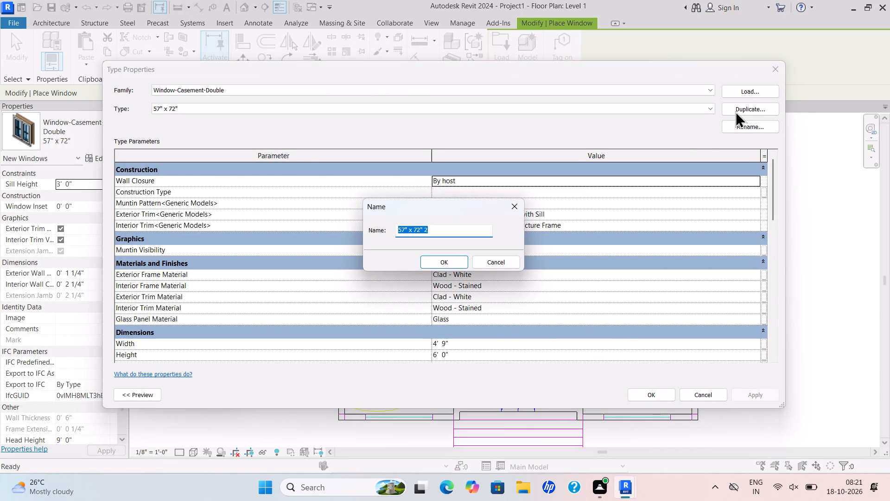
pyautogui.press('BackSpace')
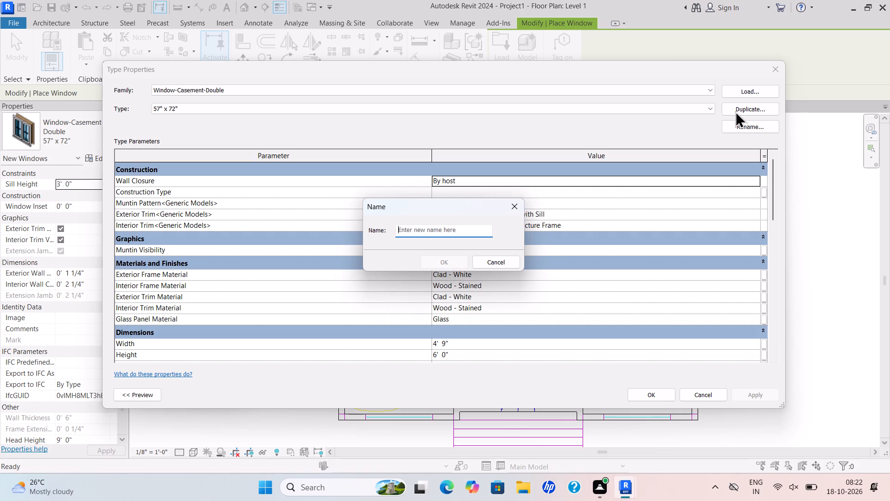
pyautogui.press('w')
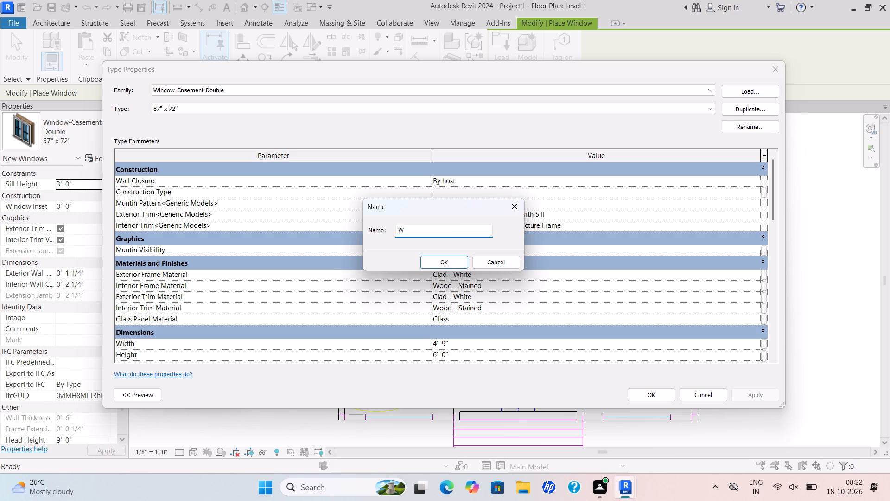
pyautogui.write('IN')
pyautogui.press('space')
pyautogui.press('space')
pyautogui.write("8'")
pyautogui.press('Return')
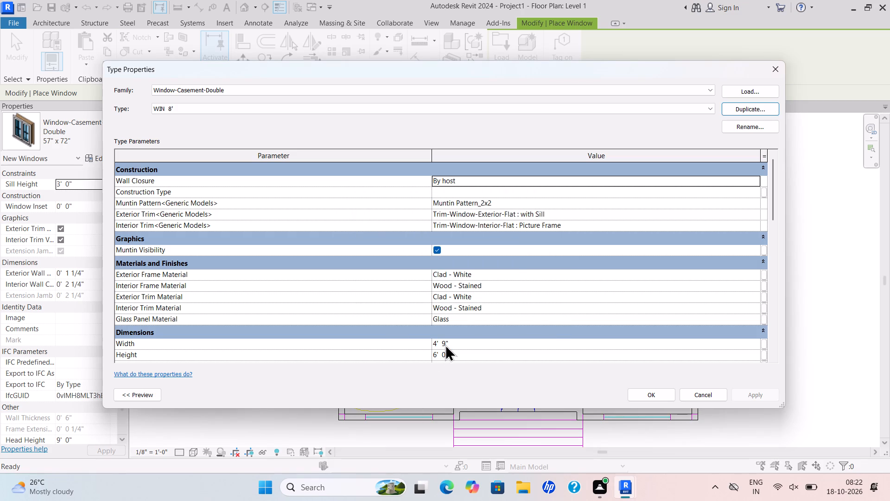
# Set the width of the WIN 8' window type to 8' and accept the type properties.
pyautogui.moveTo(446, 342); pyautogui.dragTo(405, 350)
pyautogui.press('BackSpace')
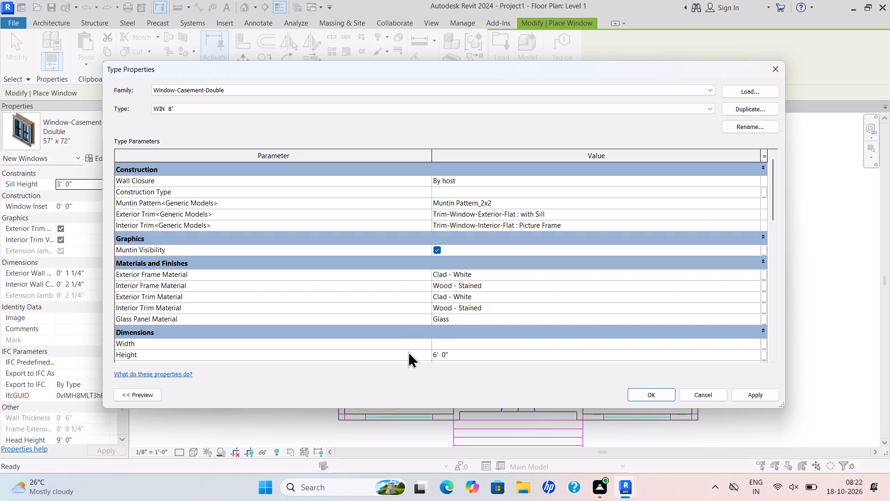
pyautogui.write("8'")
pyautogui.press('Return')
pyautogui.click(755, 392)
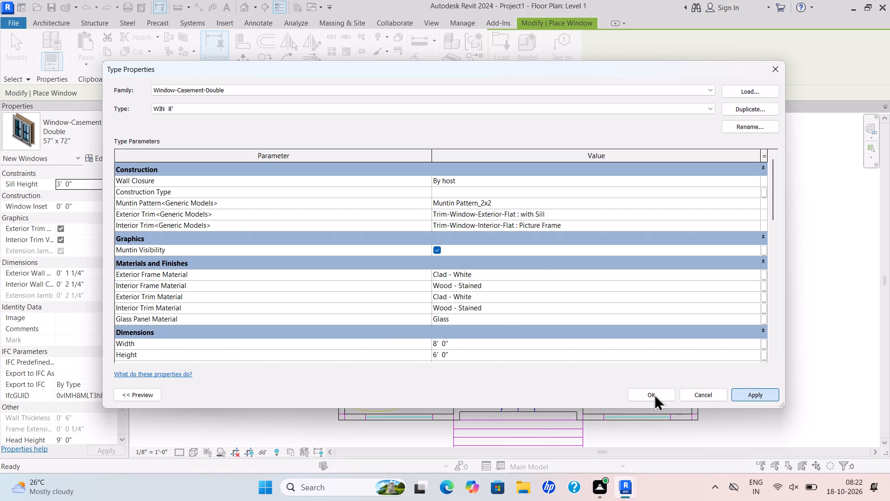
pyautogui.click(654, 394)
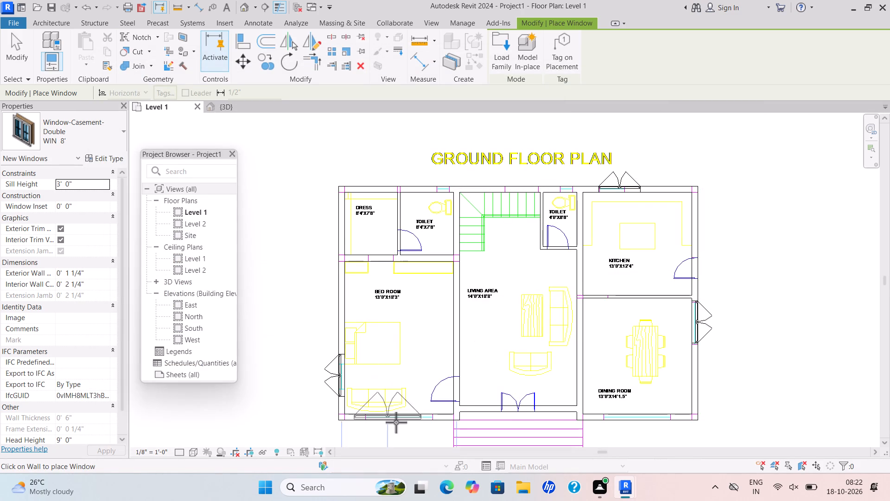
# Place a WIN 8' window midway along the bedroom's south exterior wall, 6'-10 1/2" from each side wall, opening outward.
pyautogui.scroll(4, 396, 422)
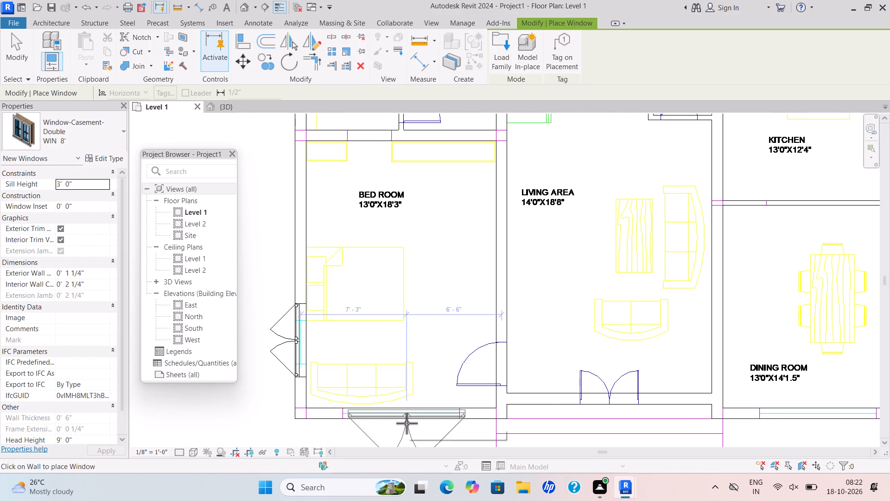
pyautogui.scroll(1, 399, 418)
pyautogui.click(400, 415)
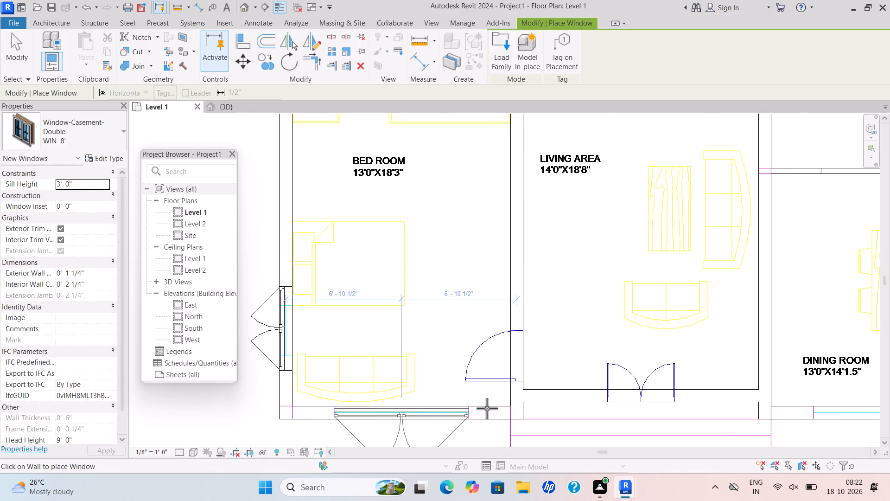
# Place a WIN 8' window midway along the dining room's south exterior wall, 6'-10 1/2" from each side wall, opening outward.
pyautogui.scroll(-4, 488, 406)
pyautogui.scroll(-2, 532, 403)
pyautogui.scroll(3, 680, 403)
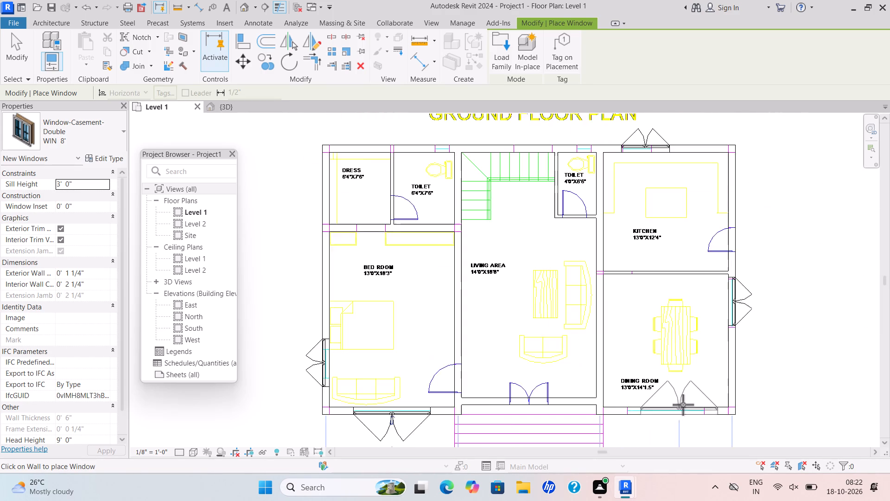
pyautogui.scroll(4, 672, 412)
pyautogui.click(656, 419)
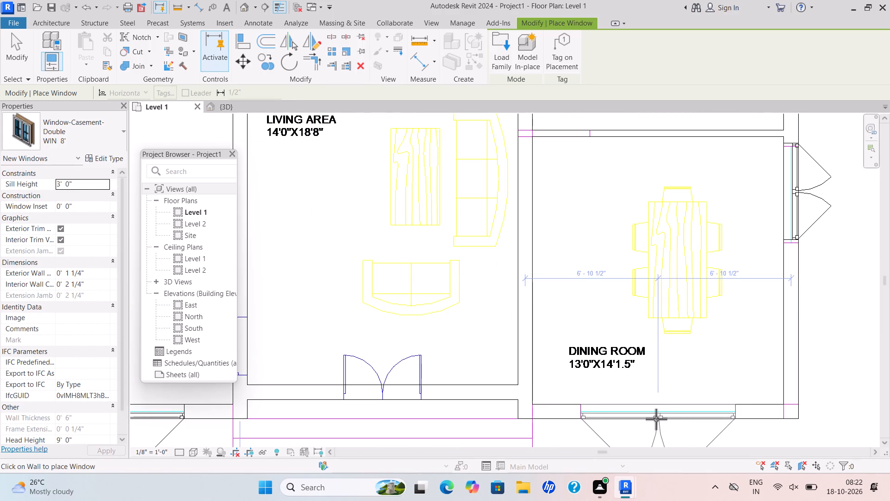
# Start loading another window family and browse to the Libraries folder in C:\ProgramData\Autodesk\RVT 2024.
pyautogui.scroll(-5, 656, 351)
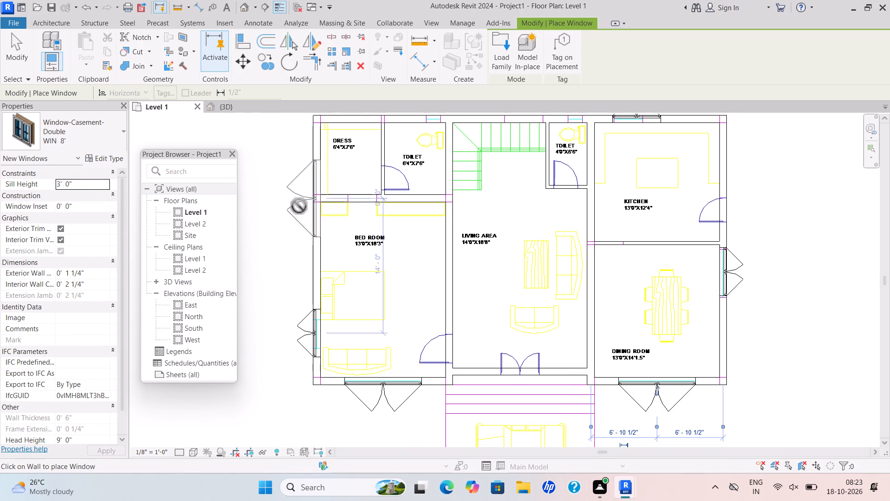
pyautogui.click(56, 21)
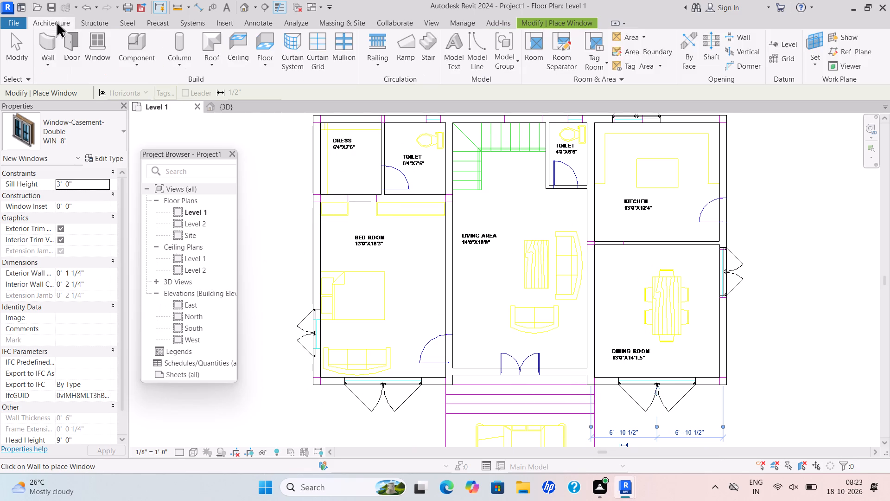
pyautogui.click(93, 47)
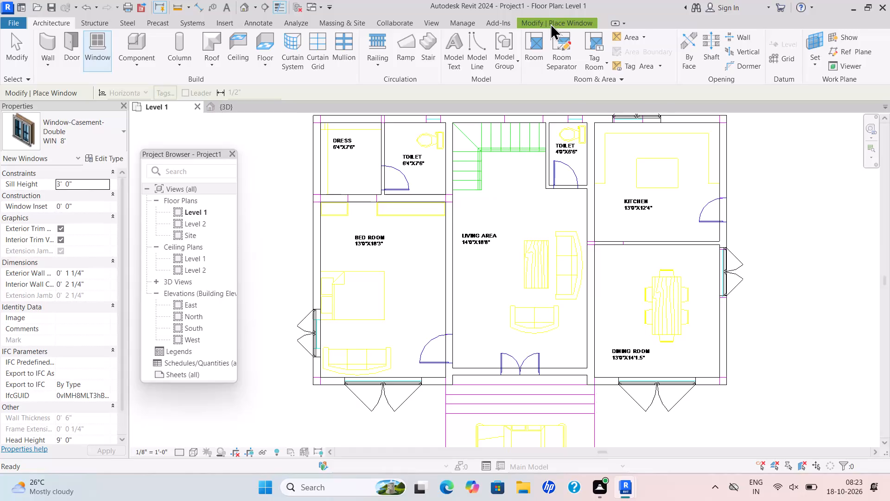
pyautogui.click(541, 21)
pyautogui.doubleClick(506, 36)
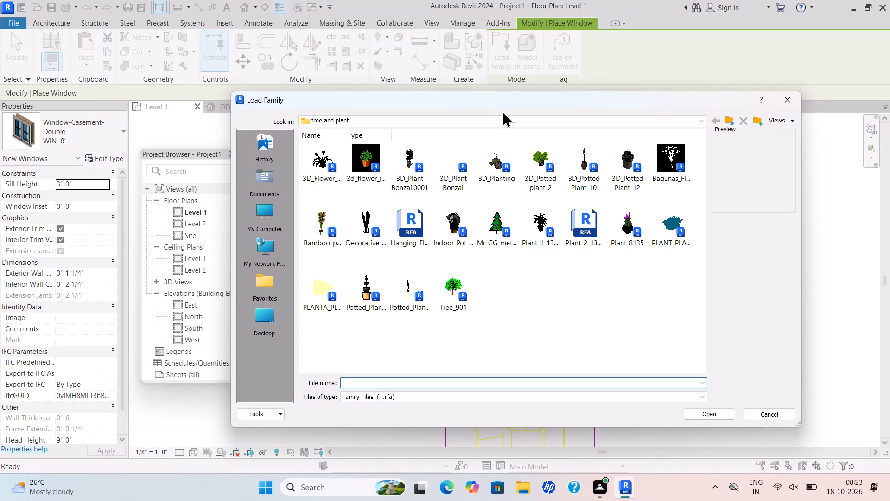
pyautogui.click(703, 120)
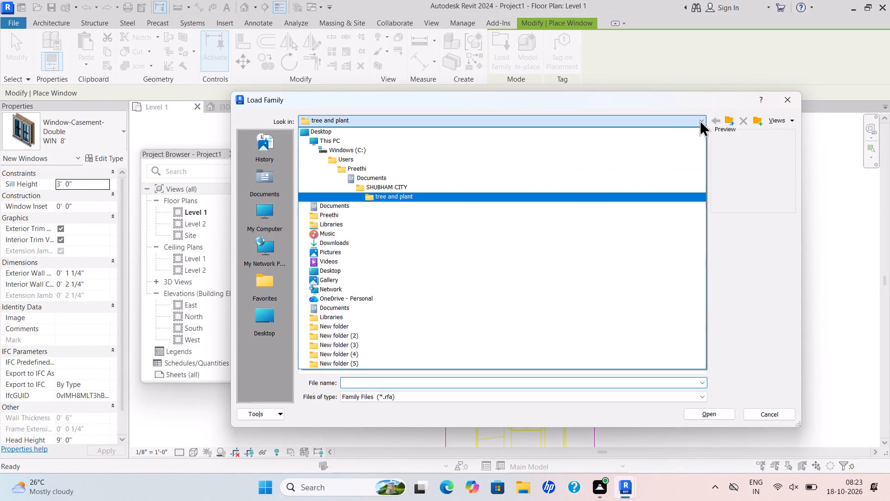
pyautogui.click(507, 140)
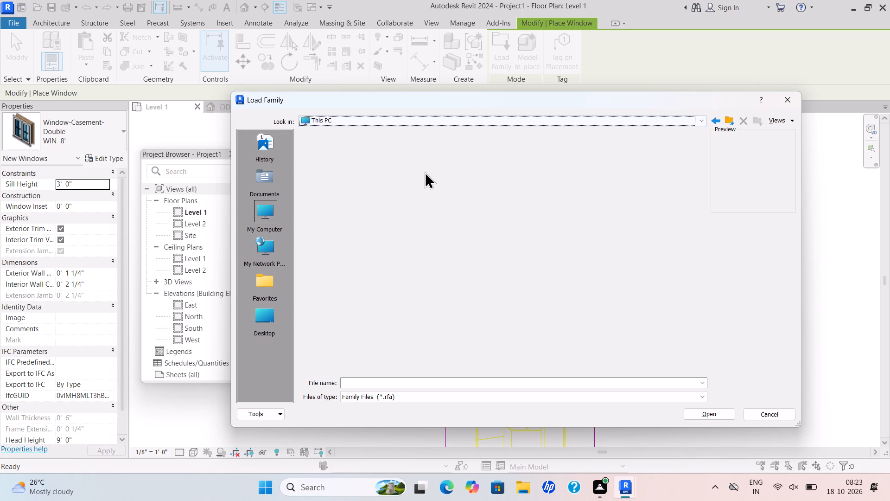
pyautogui.doubleClick(332, 186)
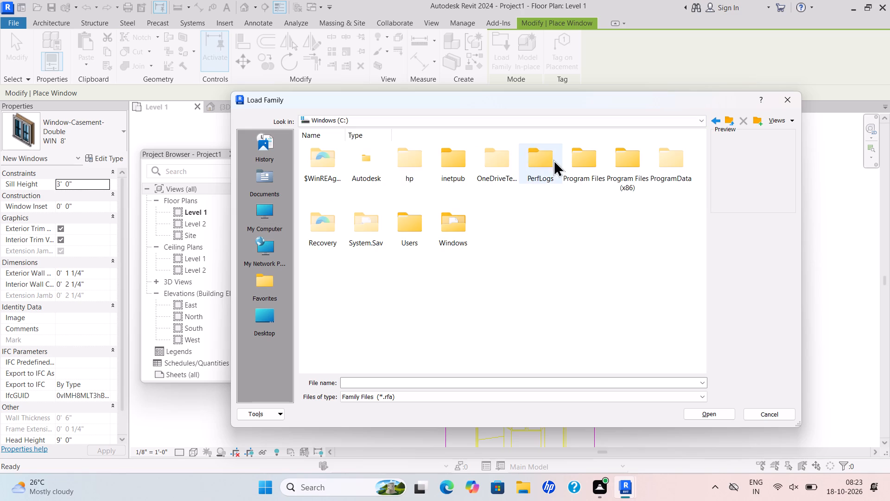
pyautogui.doubleClick(661, 165)
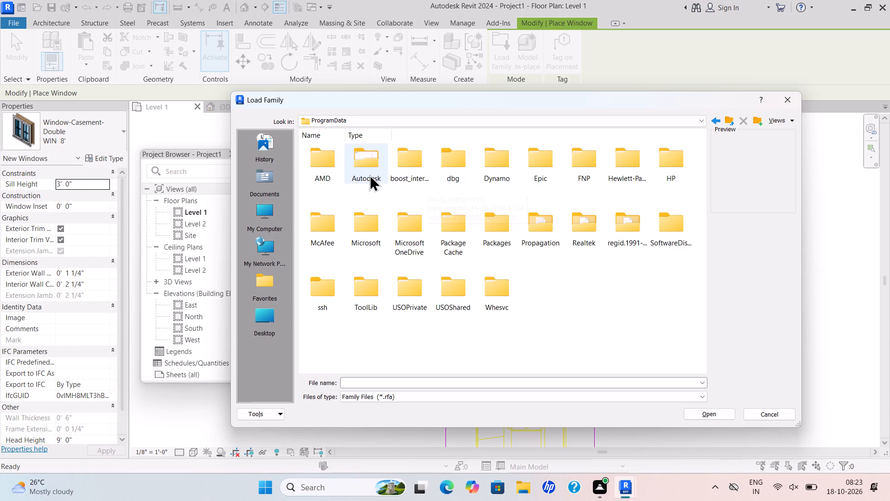
pyautogui.doubleClick(366, 173)
pyautogui.doubleClick(364, 157)
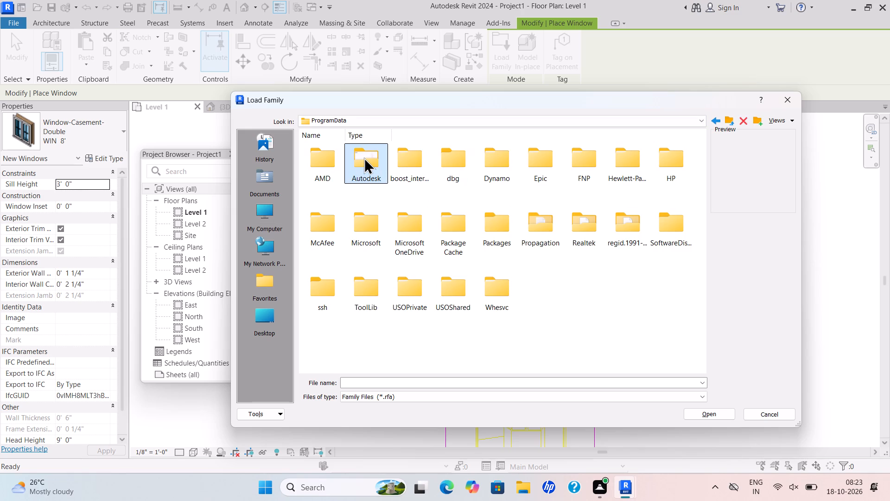
pyautogui.doubleClick(364, 157)
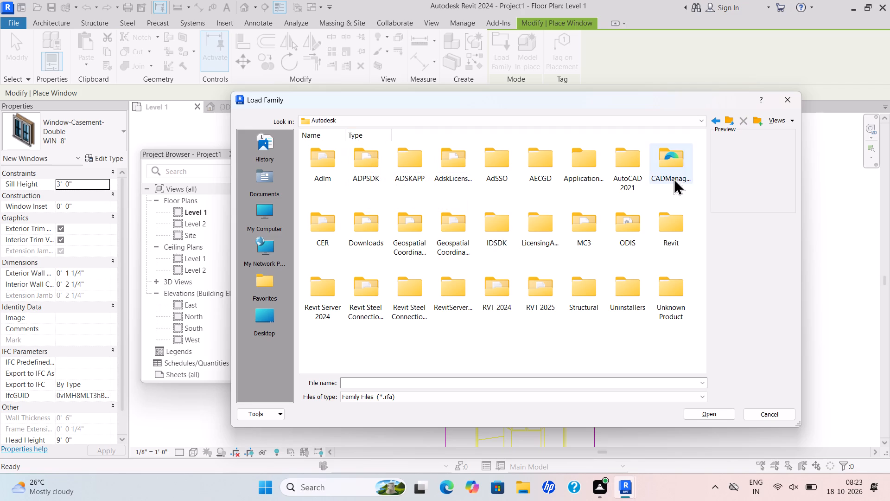
pyautogui.scroll(3, 637, 251)
pyautogui.click(488, 288)
pyautogui.click(484, 288)
pyautogui.doubleClick(484, 285)
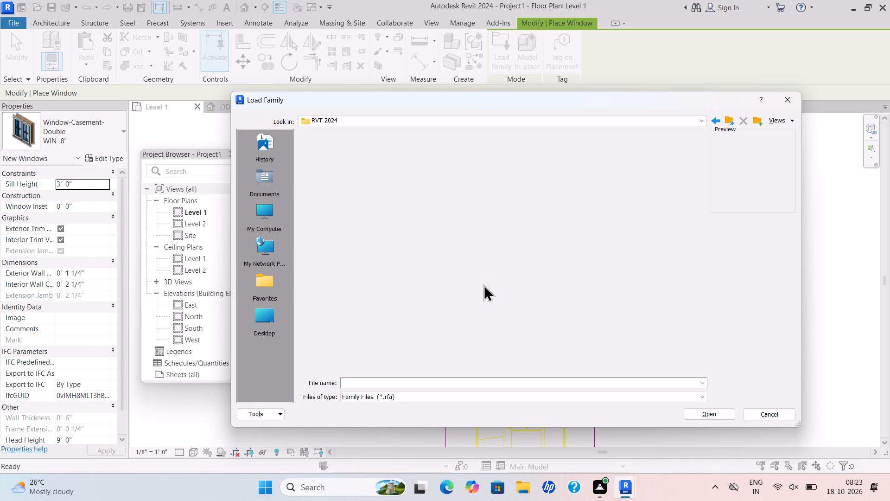
pyautogui.click(498, 164)
pyautogui.click(495, 164)
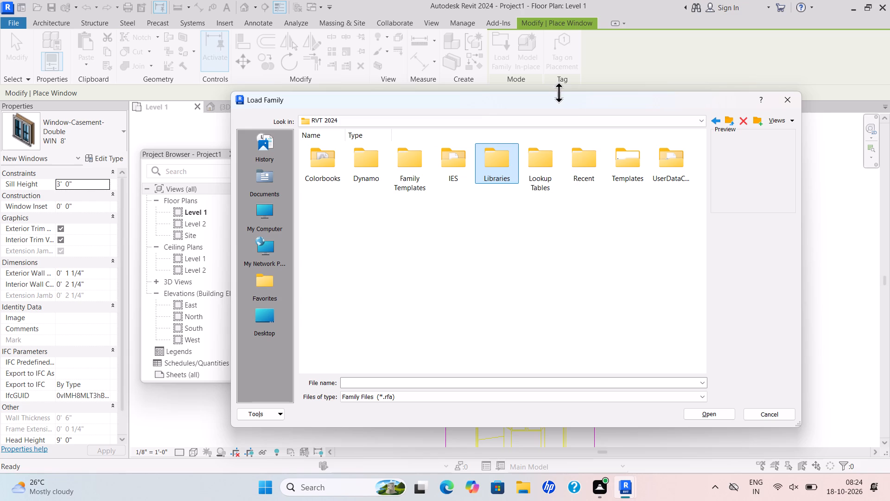
pyautogui.moveTo(496, 164); pyautogui.dragTo(502, 166)
pyautogui.click(502, 166)
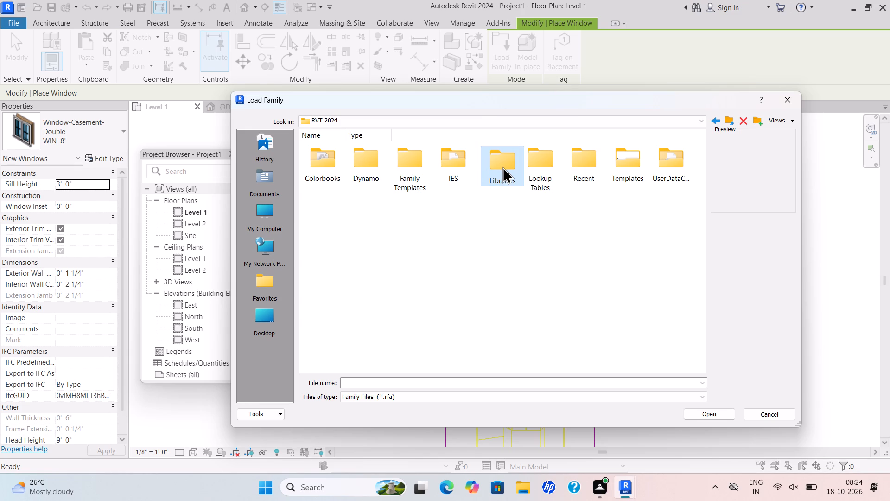
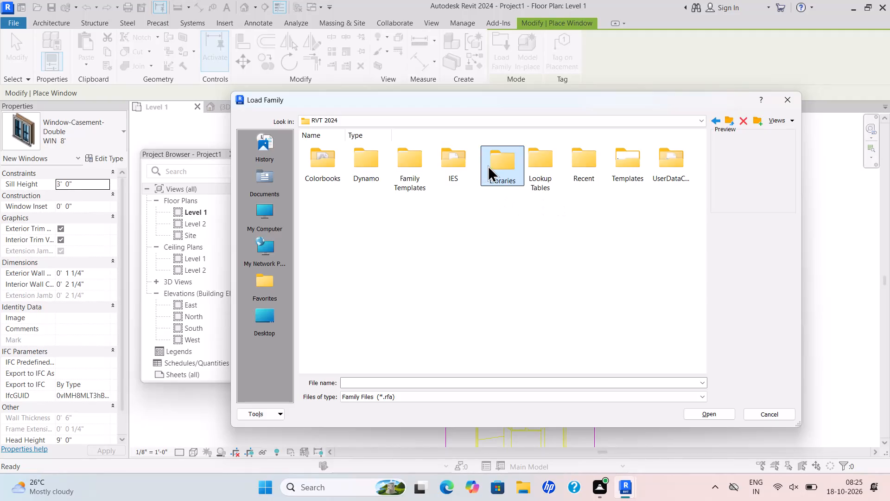
# Load the Window-Louvers family from the Windows folder of the English-Imperial US library.
pyautogui.doubleClick(502, 173)
pyautogui.tripleClick(452, 162)
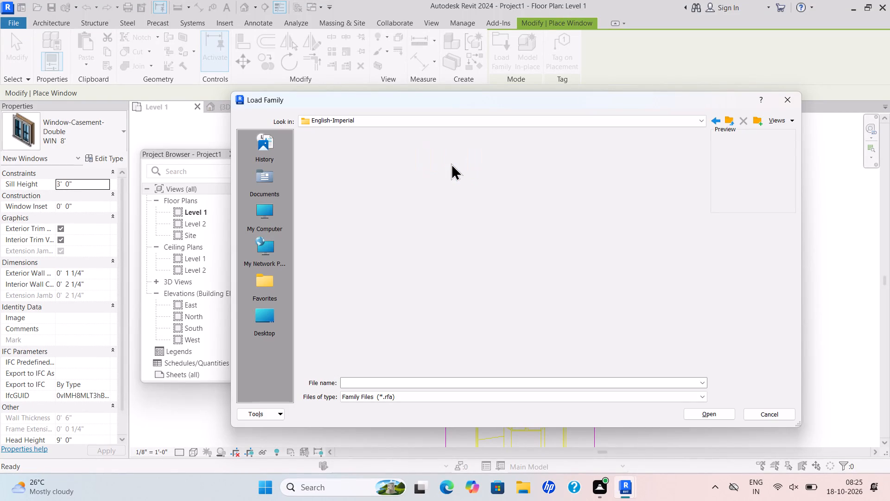
pyautogui.doubleClick(321, 167)
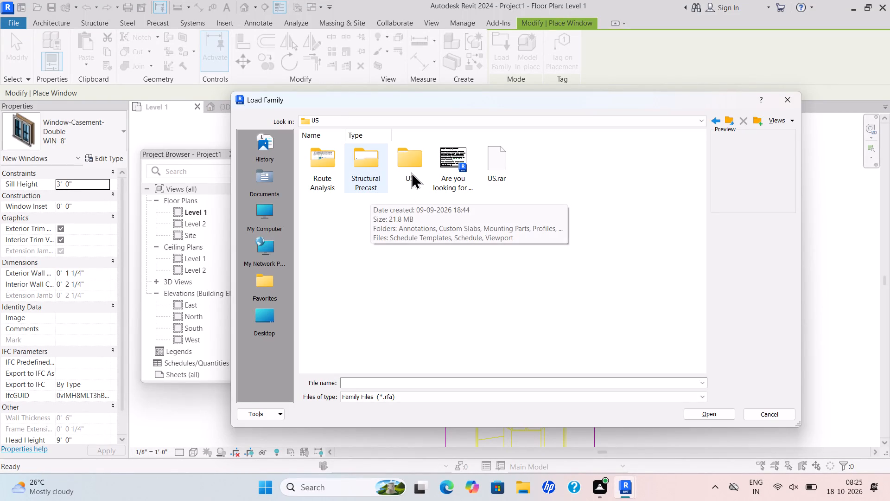
pyautogui.doubleClick(411, 172)
pyautogui.doubleClick(324, 167)
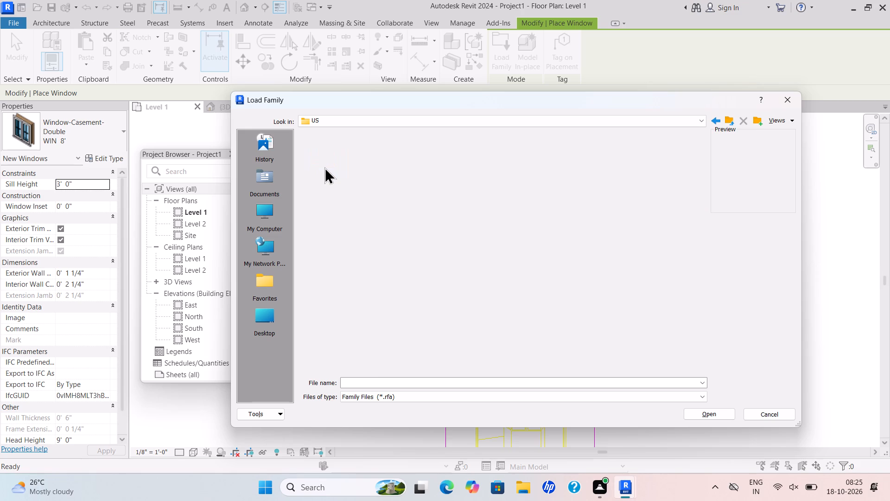
pyautogui.scroll(-7, 551, 317)
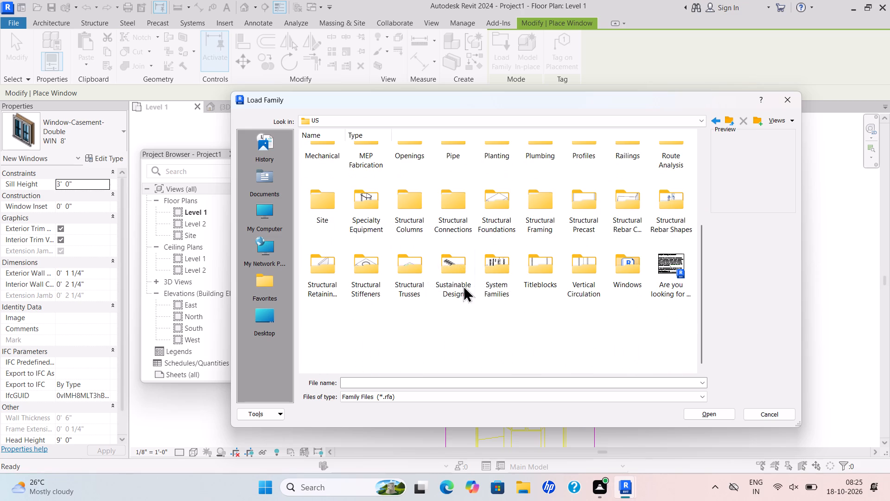
pyautogui.doubleClick(636, 266)
pyautogui.scroll(-8, 637, 231)
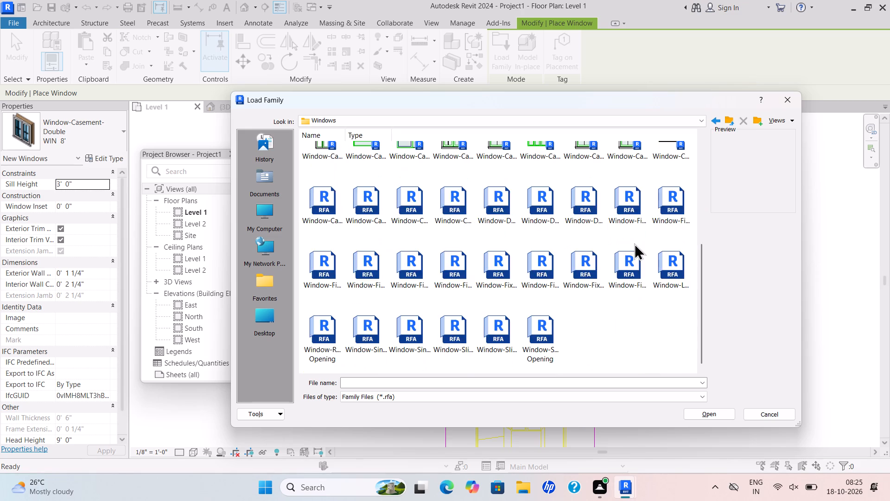
pyautogui.doubleClick(672, 272)
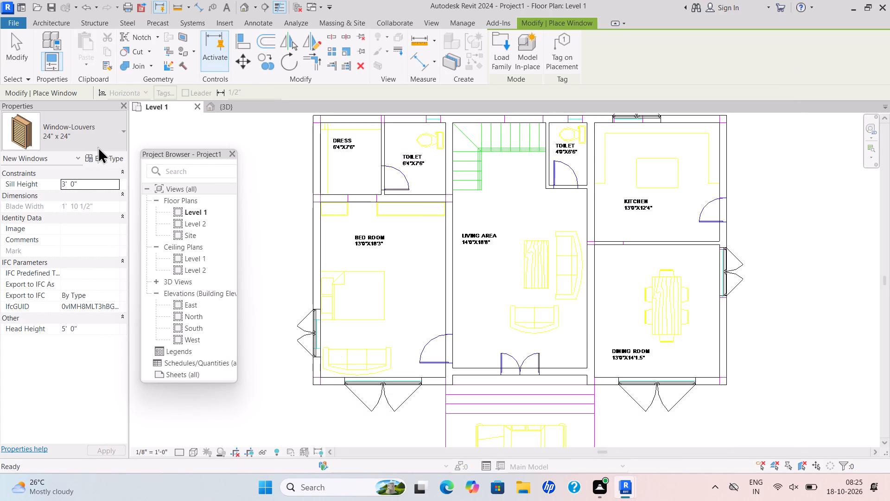
# Place a 24" x 24" louver window with a 7' sill height in the 4'0"x6'6" toilet's north wall, 2'-9 1/2" and 1'-9" from the side walls.
pyautogui.moveTo(89, 184); pyautogui.dragTo(49, 187)
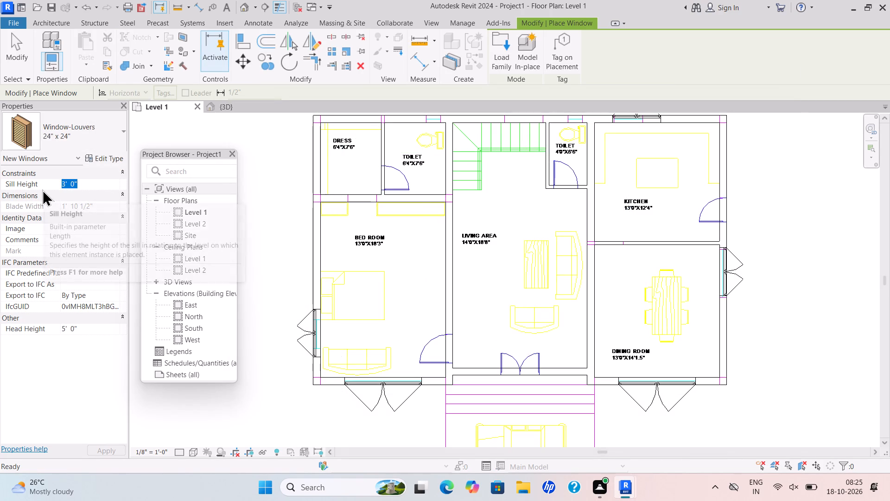
pyautogui.press('BackSpace')
pyautogui.write("7'")
pyautogui.press('Return')
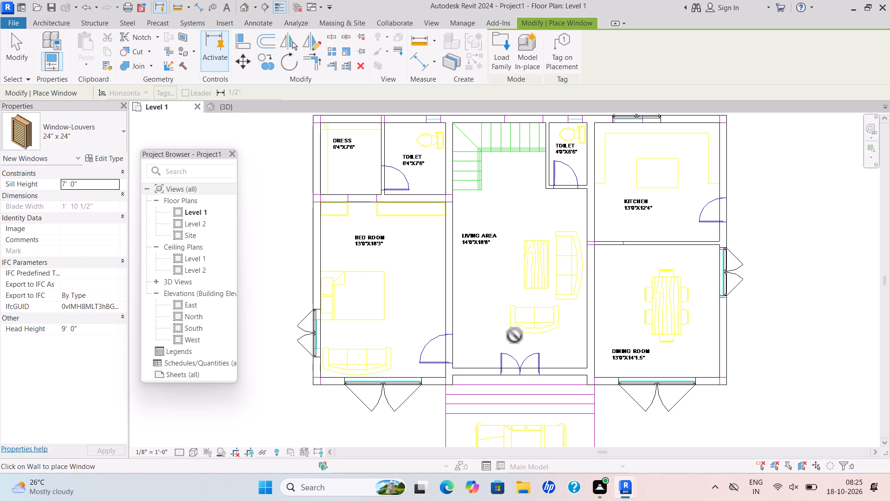
pyautogui.scroll(-1, 721, 270)
pyautogui.moveTo(719, 278); pyautogui.dragTo(720, 280, button='middle')
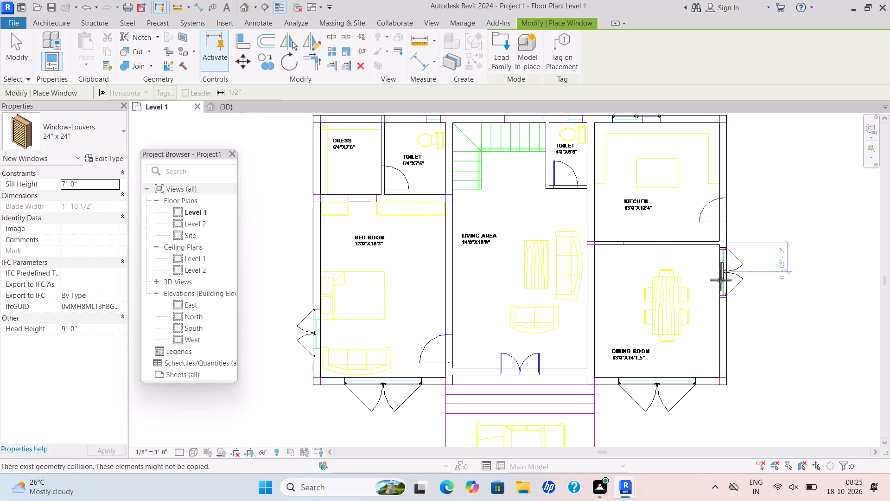
pyautogui.moveTo(720, 280); pyautogui.dragTo(708, 400, button='middle')
pyautogui.scroll(9, 562, 267)
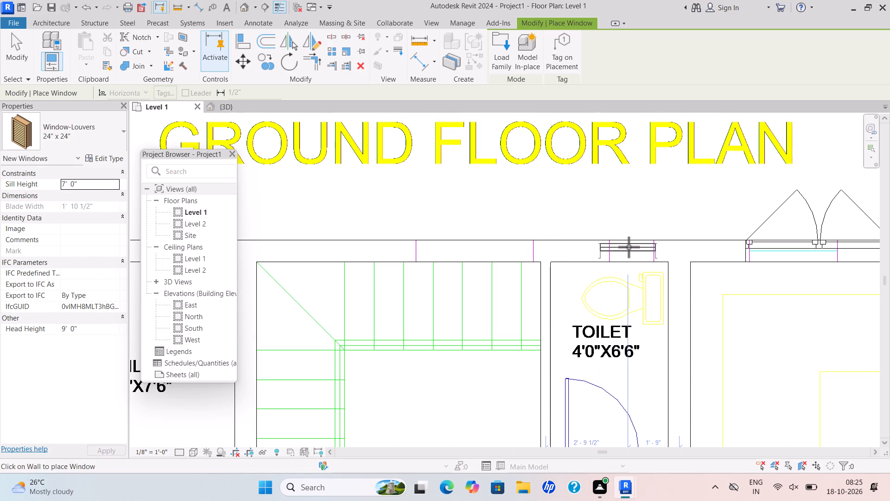
pyautogui.click(629, 247)
# Place another 24" x 24" louver window in the 6'4"x7'6" toilet's north exterior wall at the opening marked on the CAD plan.
pyautogui.scroll(-4, 594, 279)
pyautogui.moveTo(598, 283); pyautogui.dragTo(654, 288, button='middle')
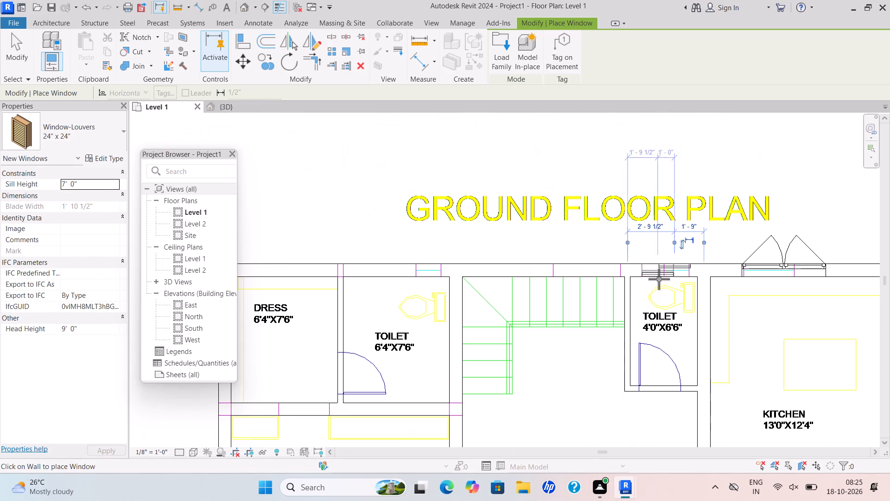
pyautogui.scroll(3, 426, 267)
pyautogui.click(426, 273)
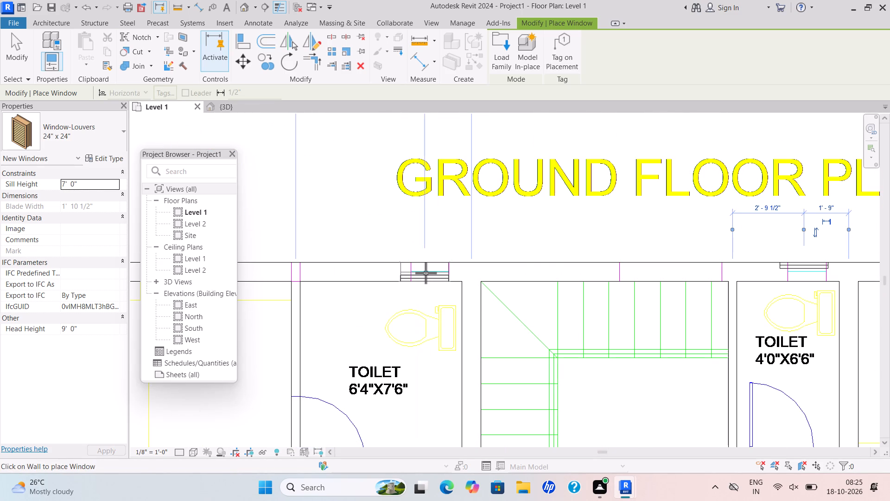
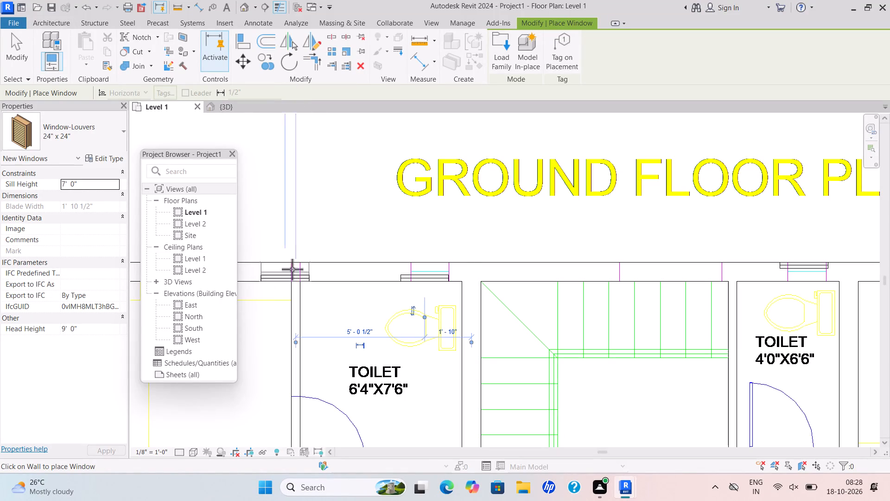
# End window placement and review the placed windows around the rooms of the ground floor plan.
pyautogui.press('Escape')
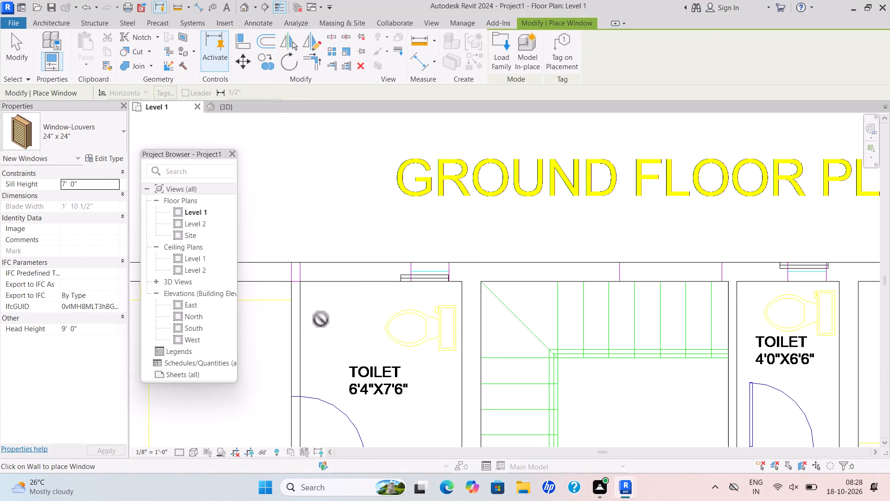
pyautogui.press('Escape')
pyautogui.scroll(-7, 318, 303)
pyautogui.moveTo(315, 301); pyautogui.dragTo(296, 241, button='middle')
pyautogui.scroll(1, 296, 243)
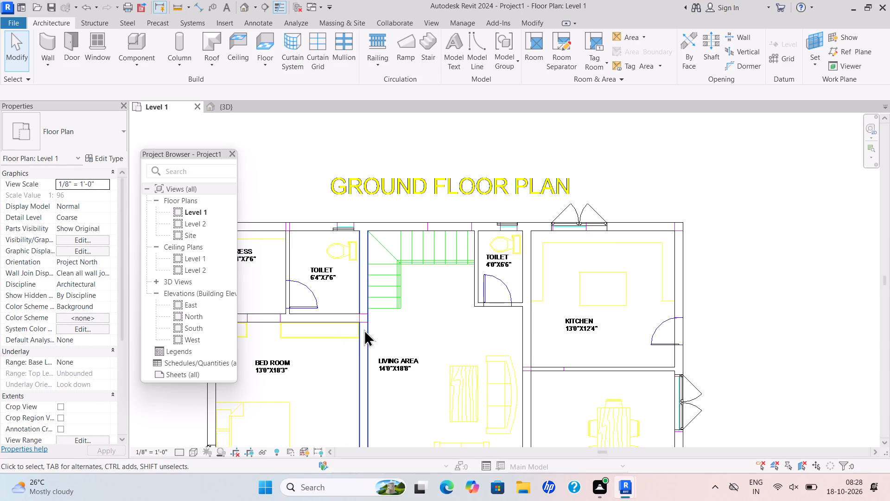
pyautogui.scroll(-1, 373, 298)
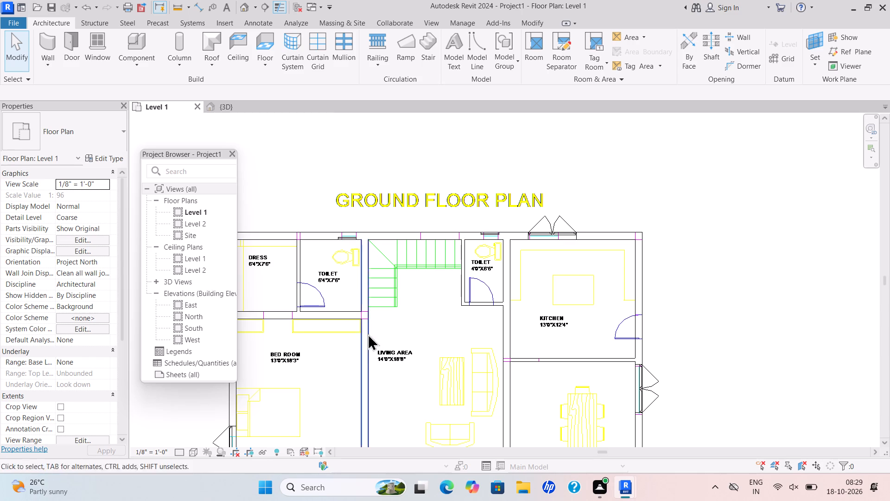
pyautogui.scroll(5, 350, 249)
pyautogui.scroll(-6, 397, 301)
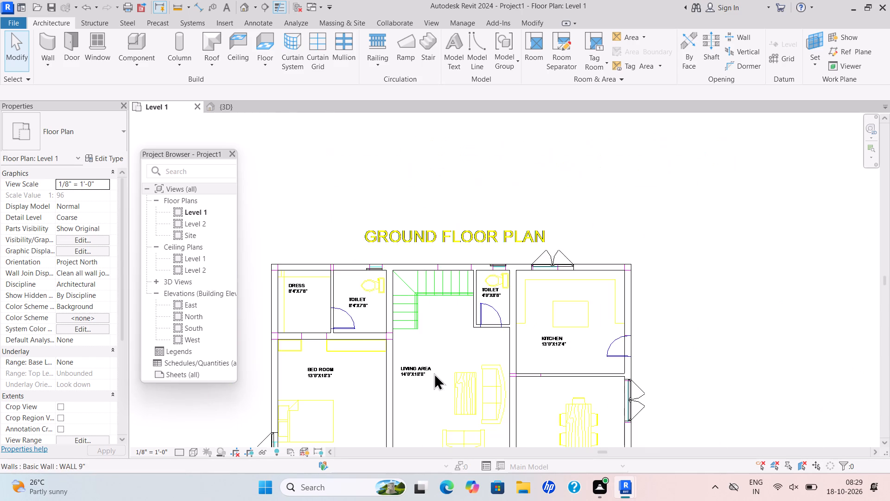
pyautogui.scroll(-4, 434, 378)
pyautogui.moveTo(430, 378); pyautogui.dragTo(453, 231, button='middle')
pyautogui.scroll(6, 414, 298)
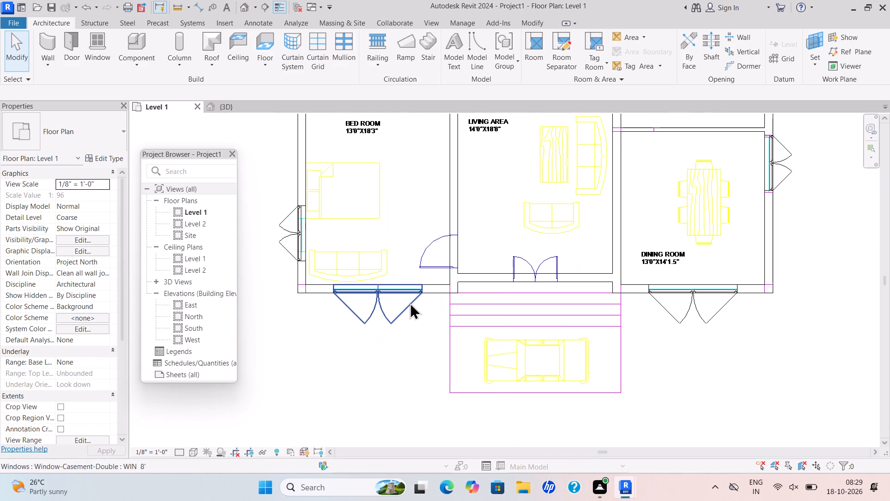
pyautogui.scroll(3, 497, 206)
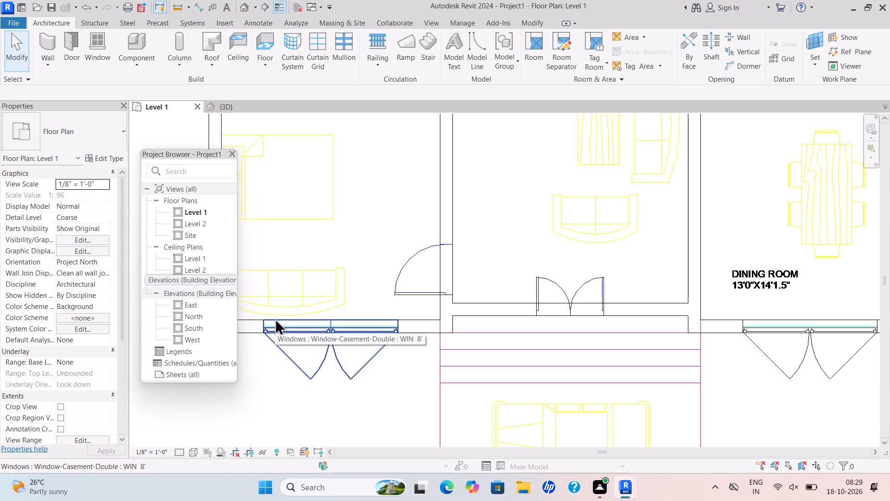
pyautogui.press('Escape')
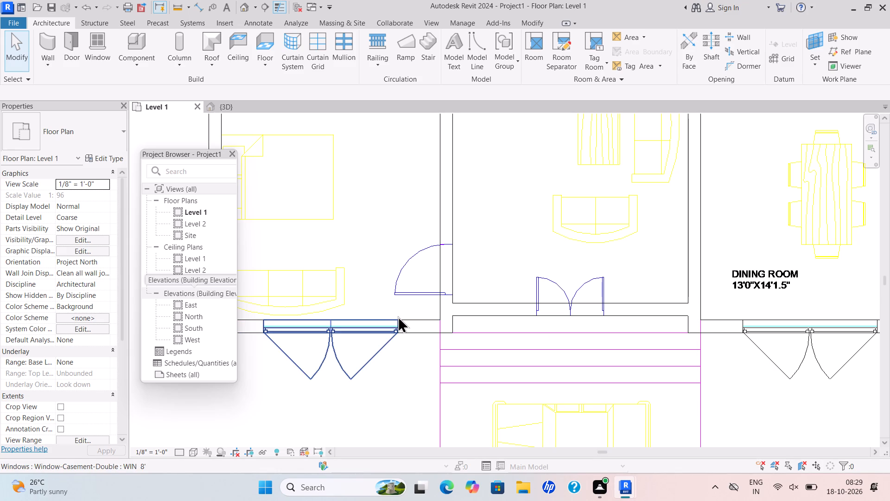
pyautogui.scroll(-5, 530, 292)
pyautogui.scroll(-4, 491, 298)
pyautogui.moveTo(478, 301); pyautogui.dragTo(449, 345, button='middle')
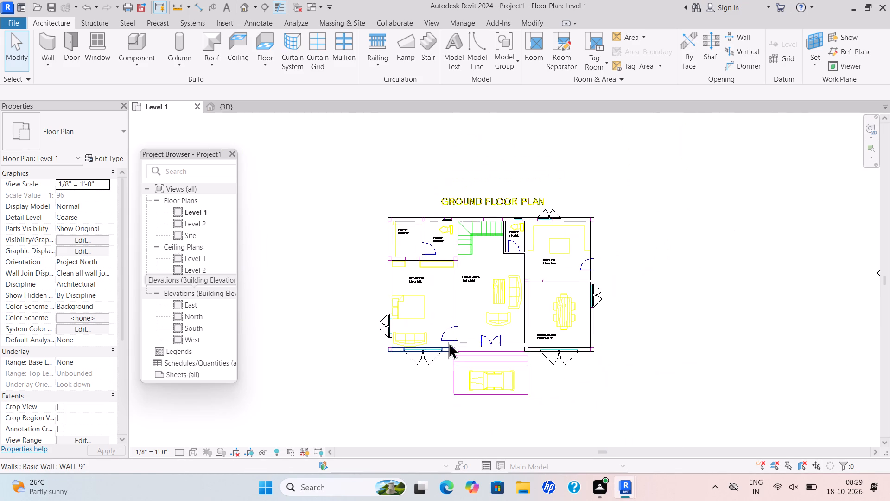
pyautogui.scroll(6, 448, 340)
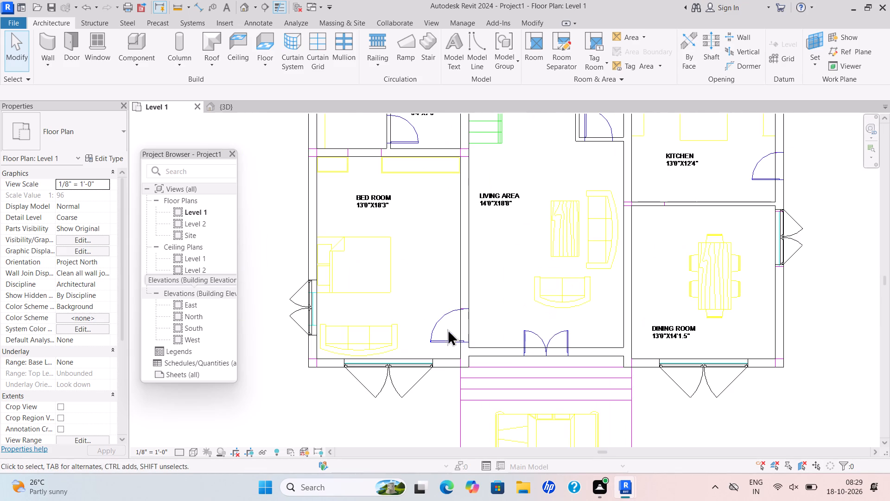
# Start door placement and duplicate the Single-Flush 36" x 84" type as DOOR 3'.
pyautogui.click(67, 48)
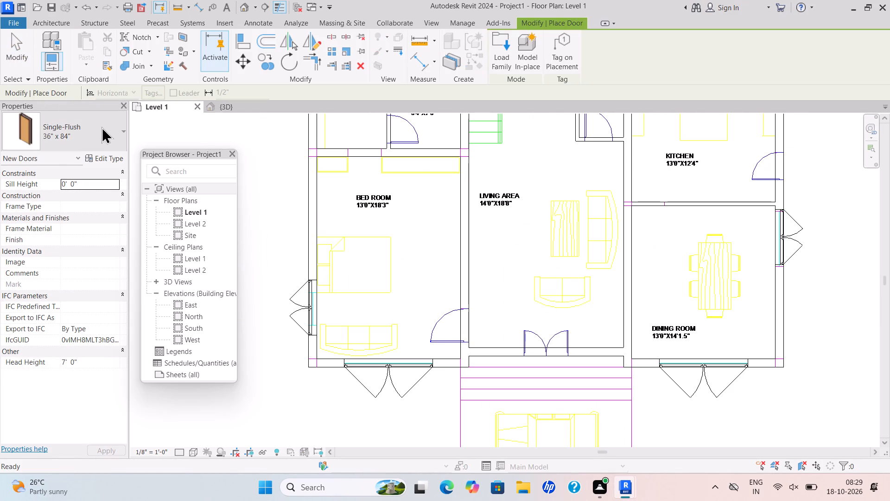
pyautogui.click(114, 156)
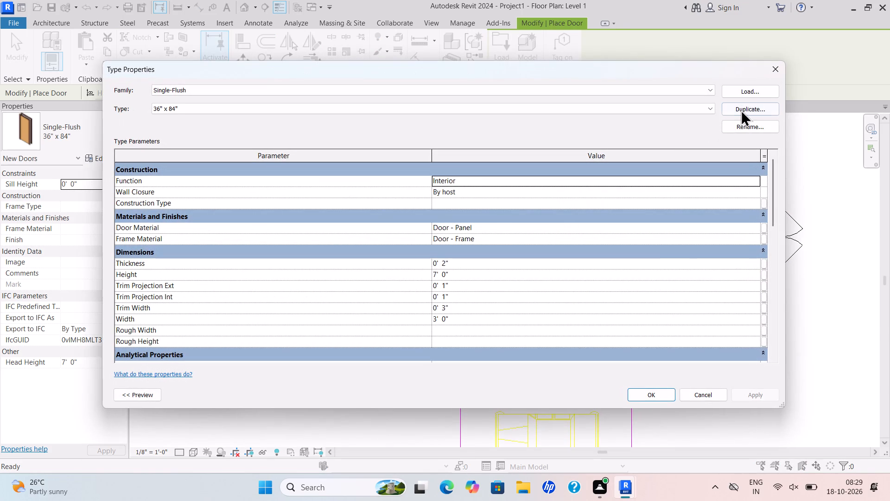
pyautogui.click(742, 109)
pyautogui.press('BackSpace')
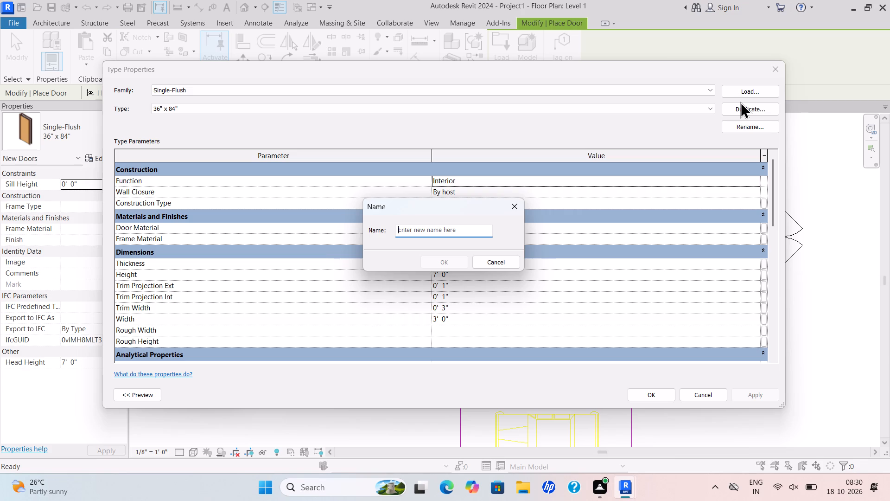
pyautogui.write('DOOR')
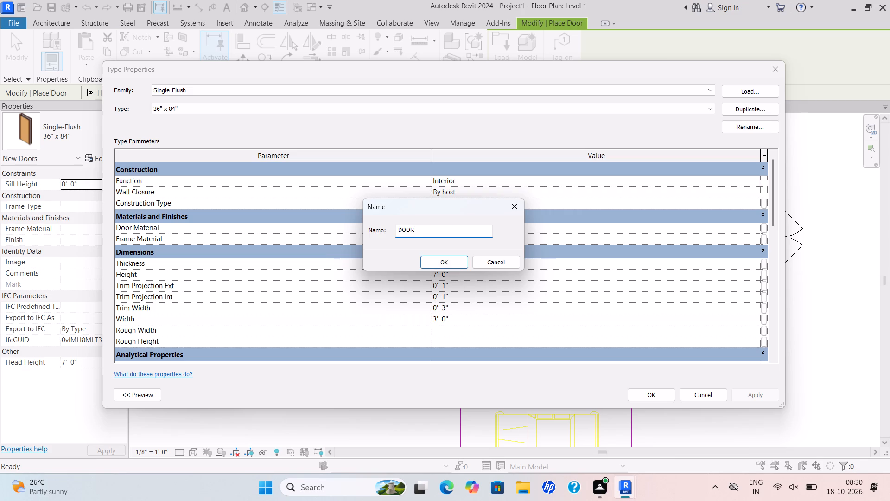
pyautogui.press('space')
pyautogui.write("3'")
pyautogui.press('Return')
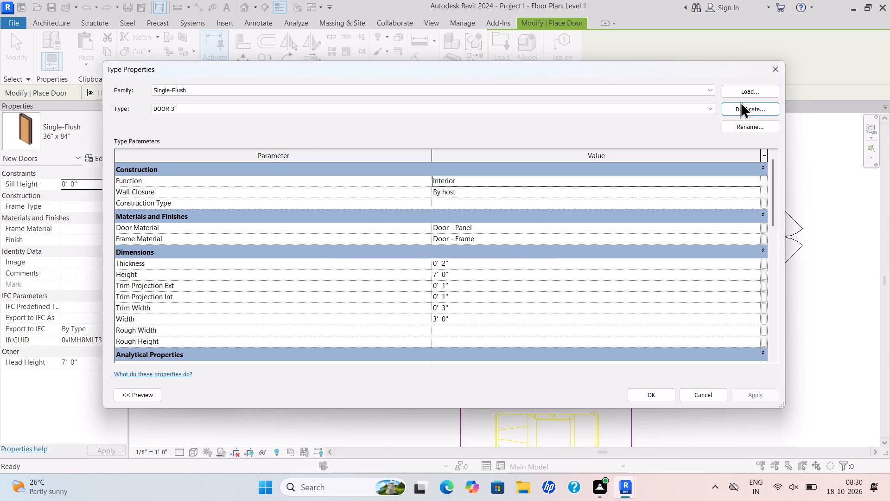
pyautogui.click(654, 396)
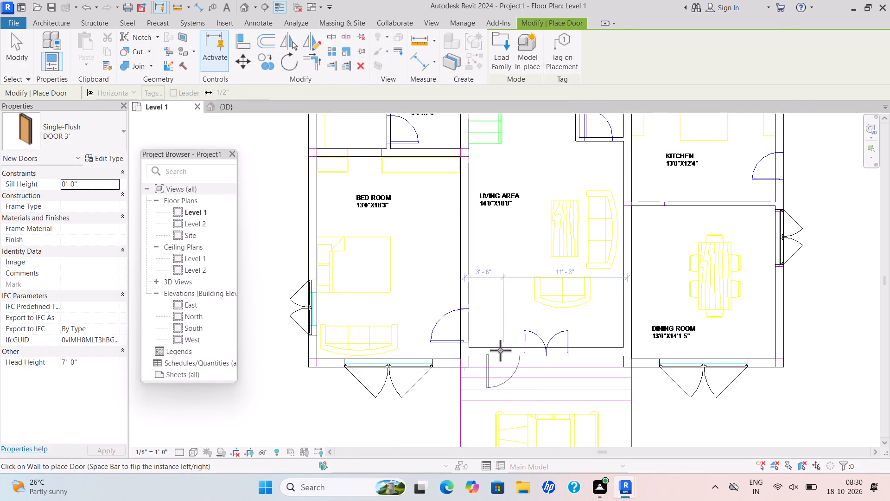
# Place a DOOR 3' over the CAD door between bedroom and living area, swinging into the bedroom, about 2'-4" from the south wall.
pyautogui.scroll(3, 457, 325)
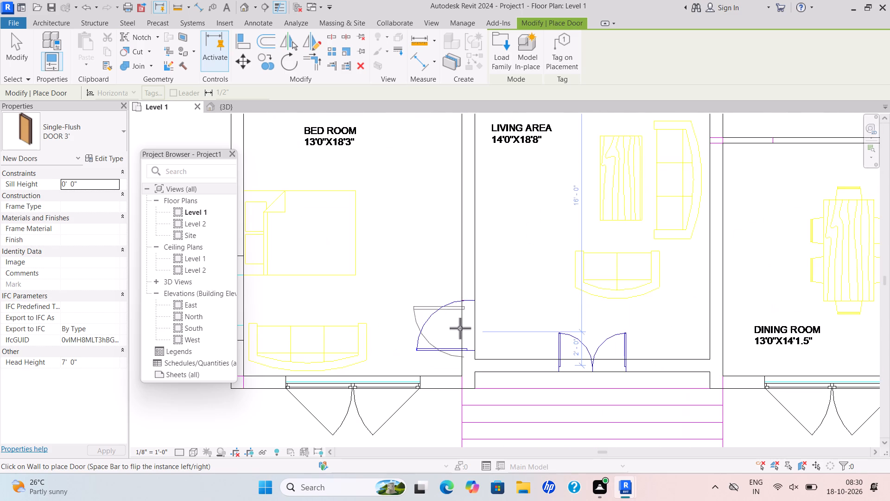
pyautogui.press('space')
pyautogui.scroll(5, 460, 325)
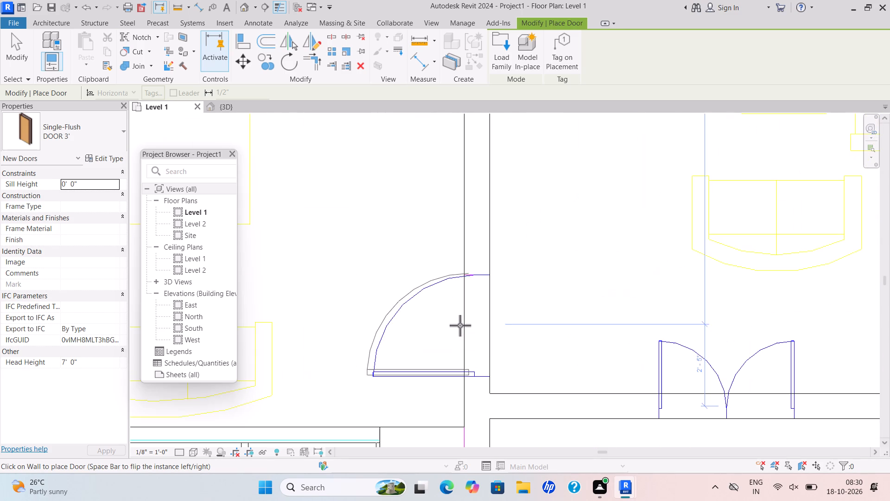
pyautogui.click(463, 328)
# Place a DOOR 3' in the kitchen's east exterior wall, swinging inward, about 3'-7" from the wall shared with the dining room.
pyautogui.scroll(-2, 496, 320)
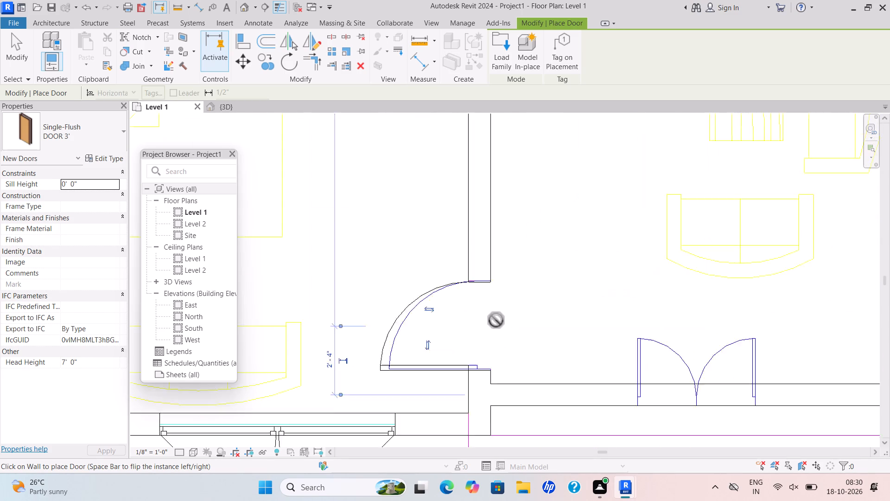
pyautogui.scroll(-6, 496, 320)
pyautogui.moveTo(535, 317); pyautogui.dragTo(423, 398, button='middle')
pyautogui.scroll(-3, 424, 397)
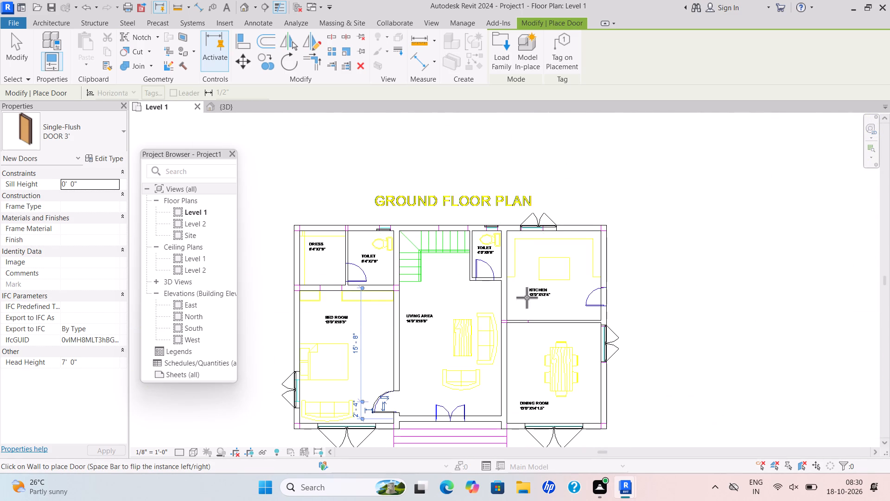
pyautogui.scroll(9, 600, 301)
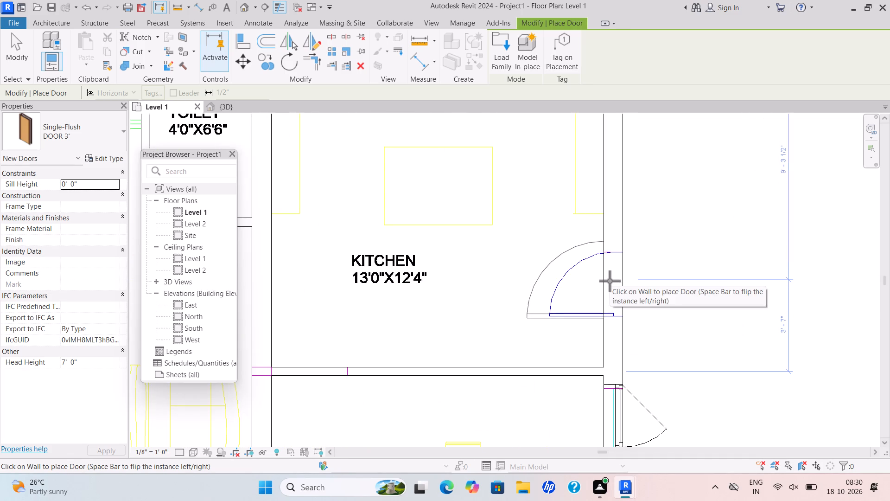
pyautogui.click(610, 281)
# Switch back to the Single-Flush 36" x 84" door type and duplicate it as DOOR 2'6".
pyautogui.scroll(-8, 613, 324)
pyautogui.moveTo(609, 325); pyautogui.dragTo(616, 266, button='middle')
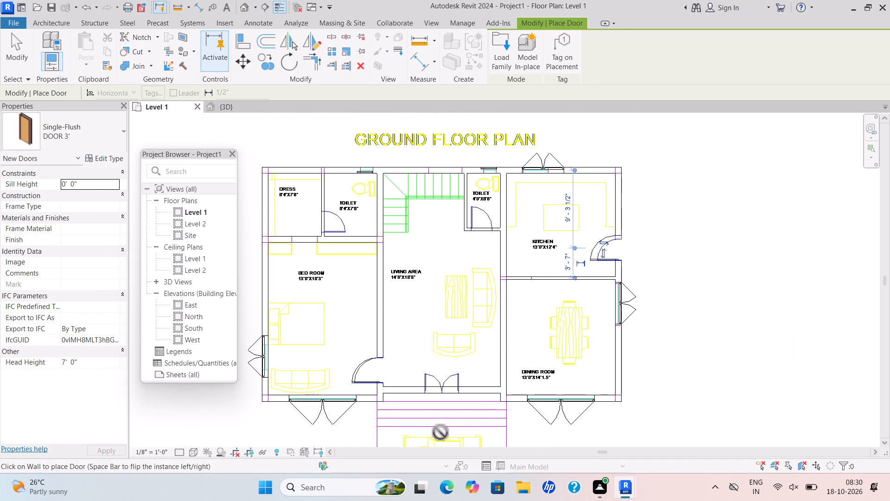
pyautogui.click(117, 128)
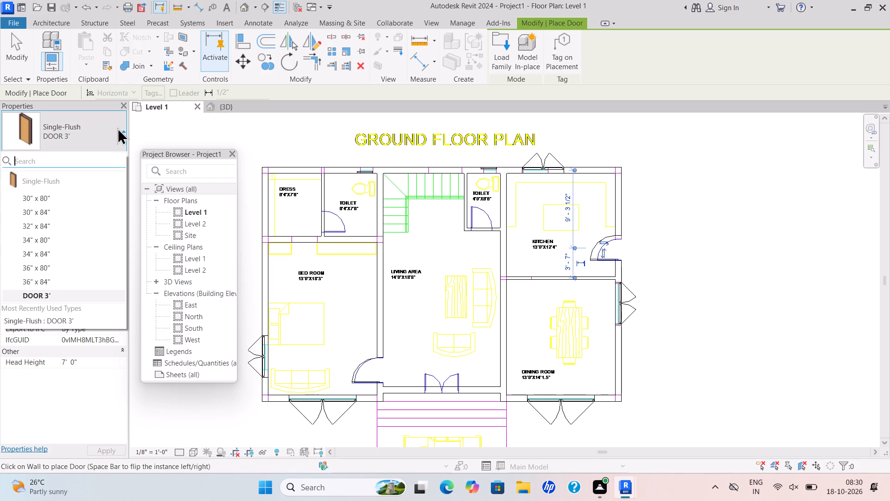
pyautogui.click(54, 278)
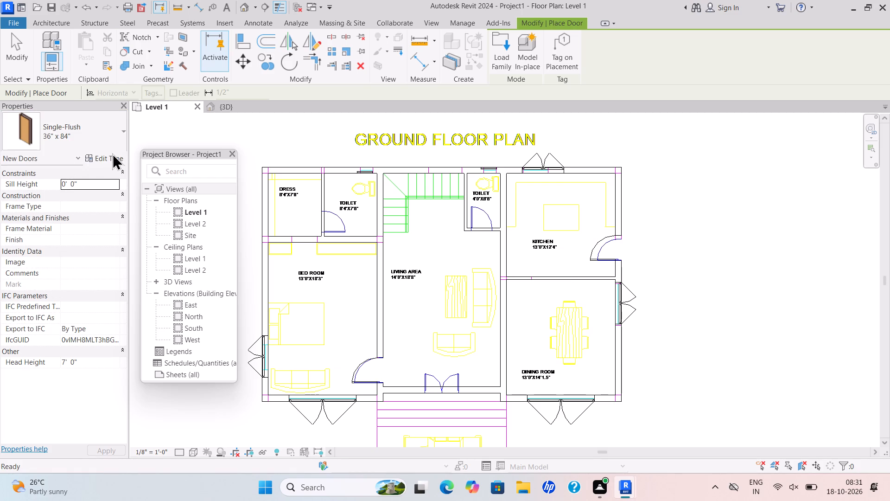
pyautogui.click(112, 153)
pyautogui.click(760, 109)
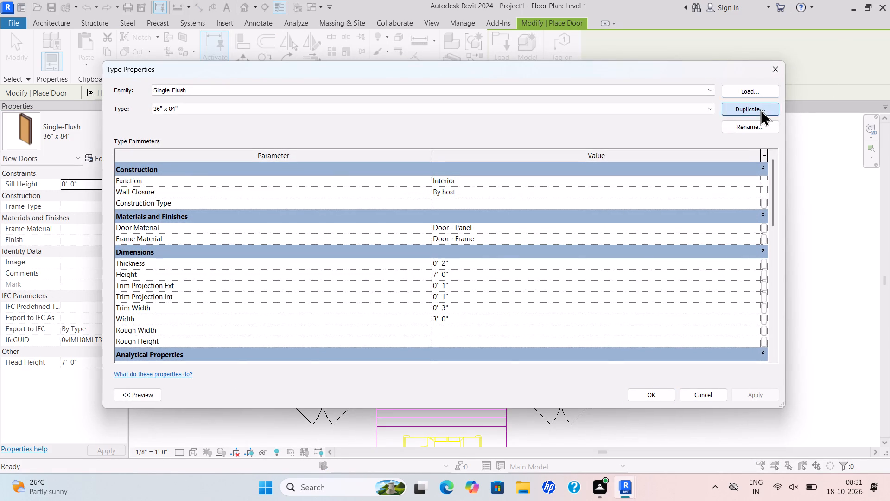
pyautogui.press('BackSpace')
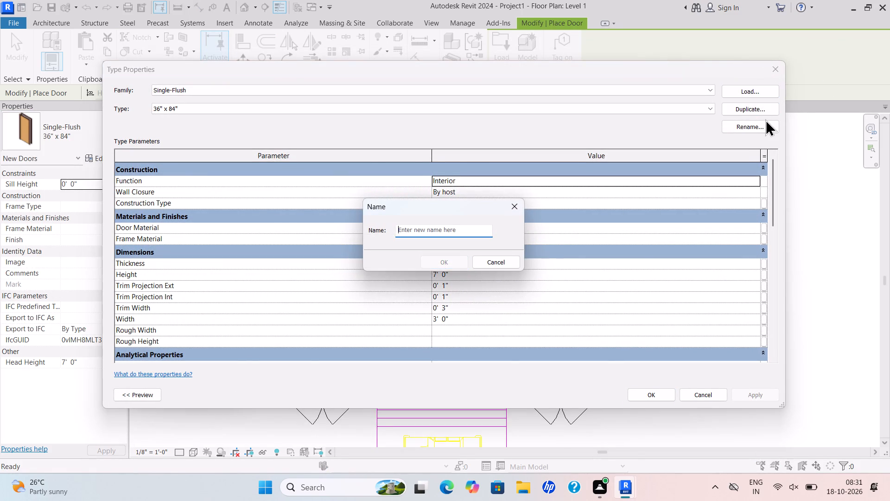
pyautogui.write('WALL')
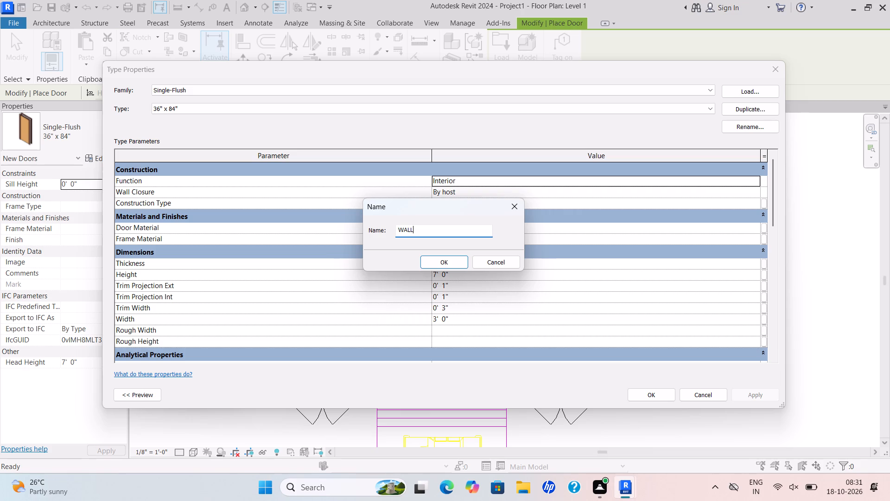
pyautogui.press('BackSpace')
pyautogui.press('BackSpace')
pyautogui.press('BackSpace')
pyautogui.press('BackSpace')
pyautogui.press('BackSpace')
pyautogui.press('BackSpace')
pyautogui.press('BackSpace')
pyautogui.press('BackSpace')
pyautogui.press('BackSpace')
pyautogui.press('BackSpace')
pyautogui.press('BackSpace')
pyautogui.press('BackSpace')
pyautogui.write('DOOR')
pyautogui.press('space')
pyautogui.write('2\'6"')
pyautogui.press('Return')
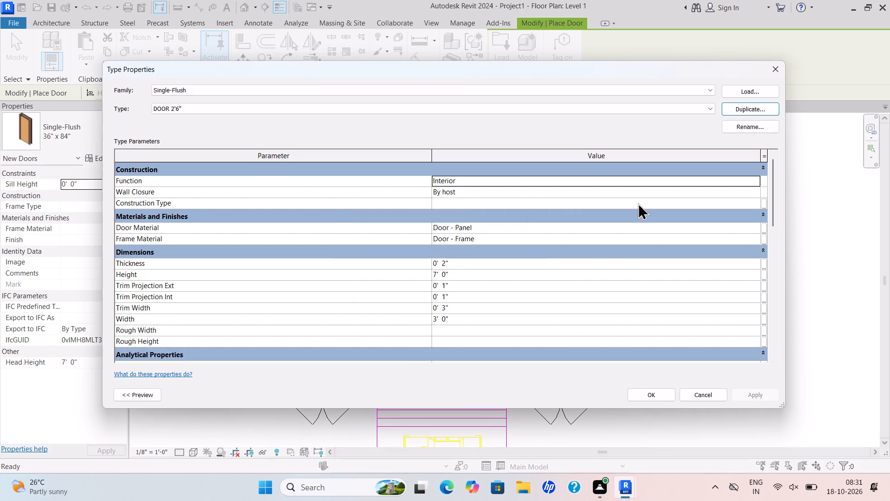
# Set the DOOR 2'6" type's width to 2'6" and apply the type changes.
pyautogui.moveTo(465, 321); pyautogui.dragTo(424, 334)
pyautogui.press('BackSpace')
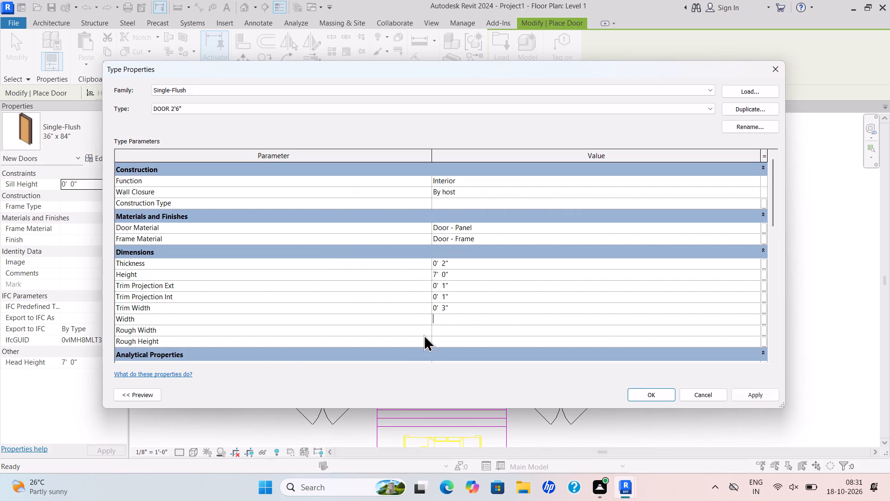
pyautogui.write('2\'6"')
pyautogui.press('Return')
pyautogui.click(763, 397)
pyautogui.click(664, 391)
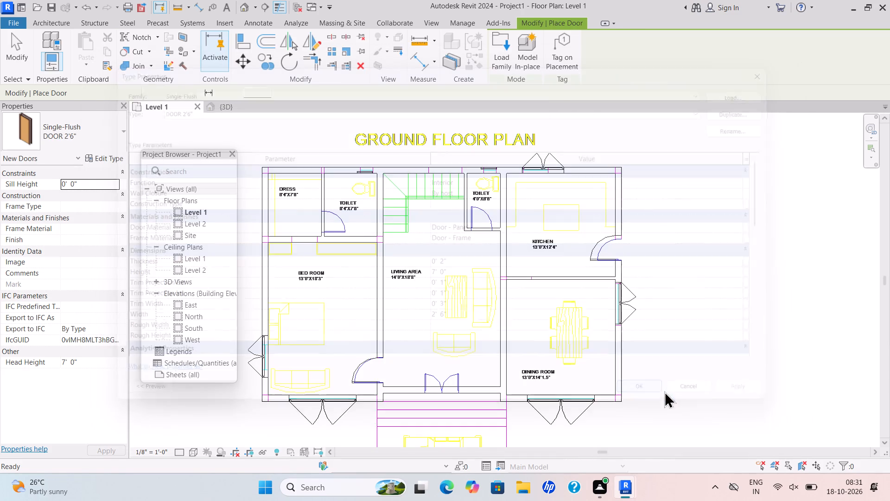
# Place a DOOR 2'6" between the dress room and 6'4"x7'6" toilet, swinging into the toilet, about 2'-1" from the south wall.
pyautogui.scroll(8, 326, 221)
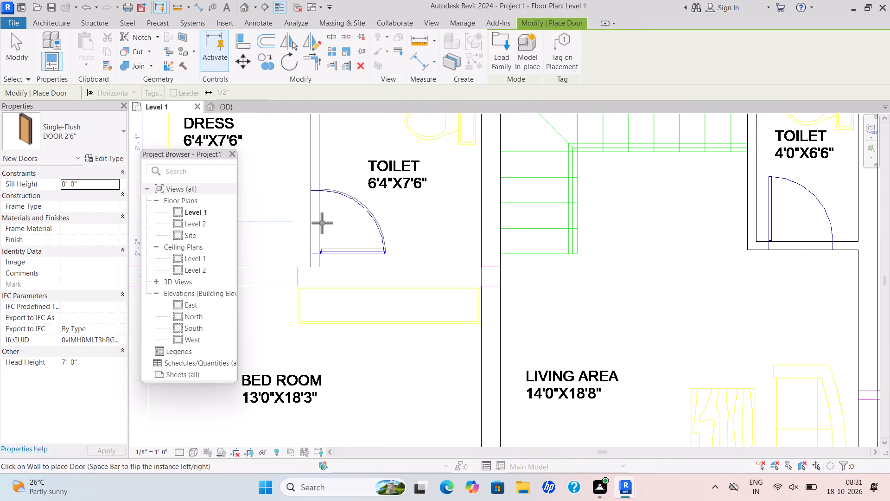
pyautogui.click(322, 223)
# Place a DOOR 2'6" in the south wall of the 4'0"x6'6" toilet, hinged on the west and swinging inward, about 1'-11" from the west wall.
pyautogui.scroll(-3, 659, 225)
pyautogui.moveTo(659, 225); pyautogui.dragTo(526, 220, button='middle')
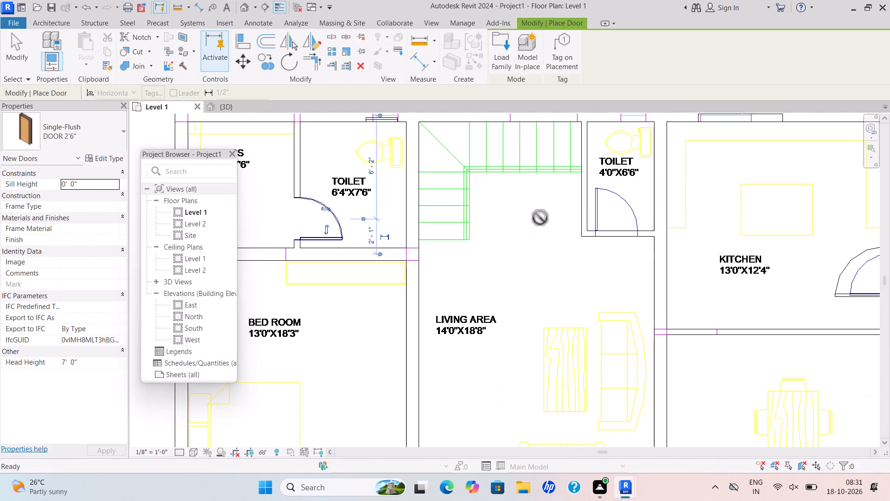
pyautogui.scroll(4, 605, 219)
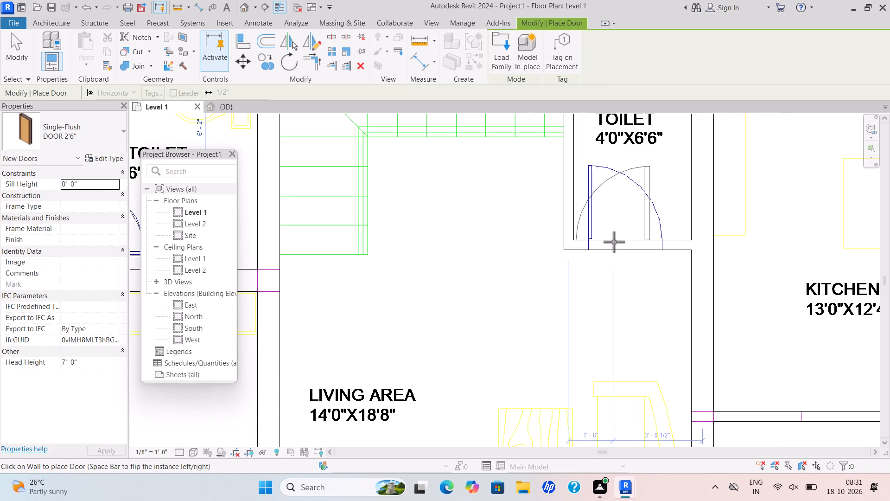
pyautogui.press('space')
pyautogui.click(626, 235)
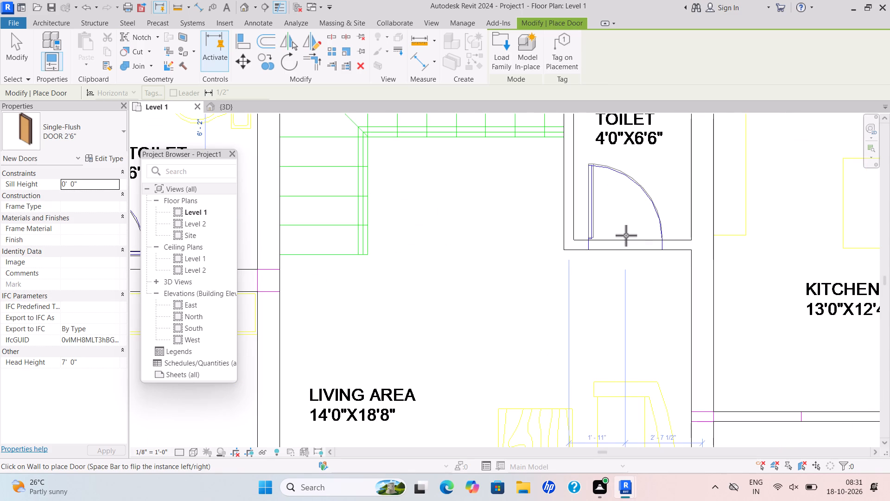
# Switch back to the Single-Flush 36" x 84" door type and duplicate it as DOOR 2'.
pyautogui.scroll(-9, 607, 259)
pyautogui.moveTo(604, 262); pyautogui.dragTo(577, 185, button='middle')
pyautogui.scroll(1, 577, 184)
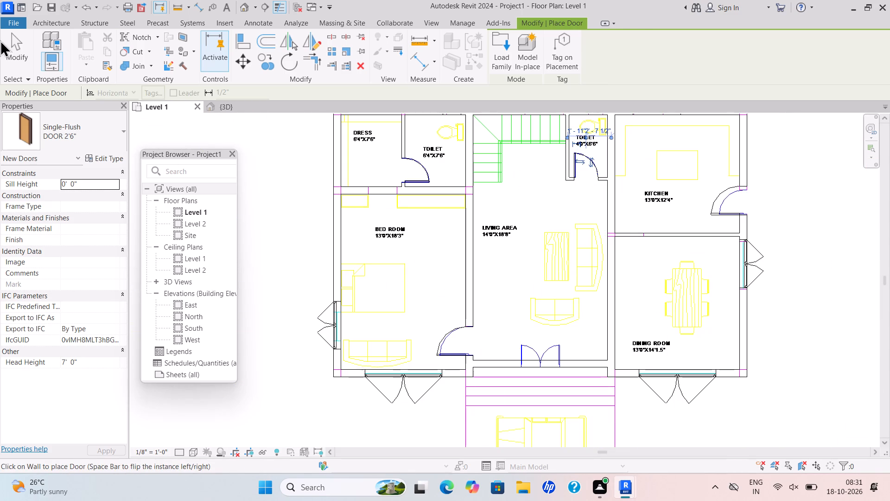
pyautogui.click(120, 129)
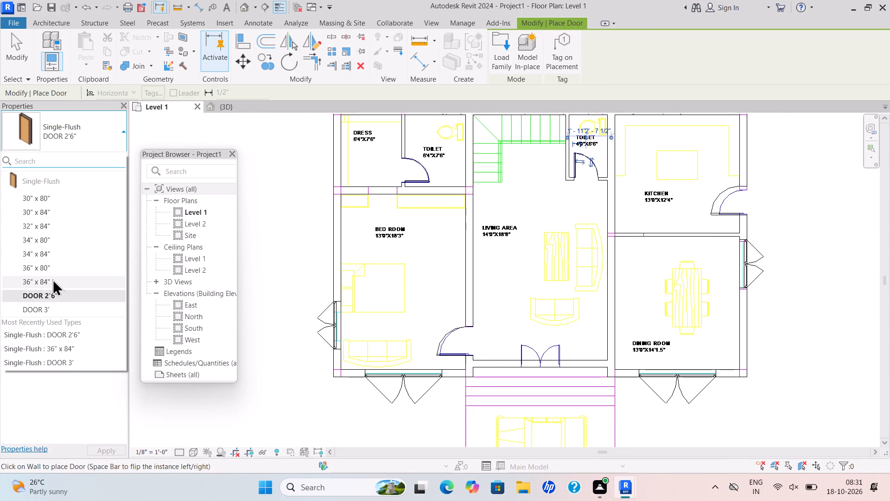
pyautogui.click(52, 279)
pyautogui.click(109, 154)
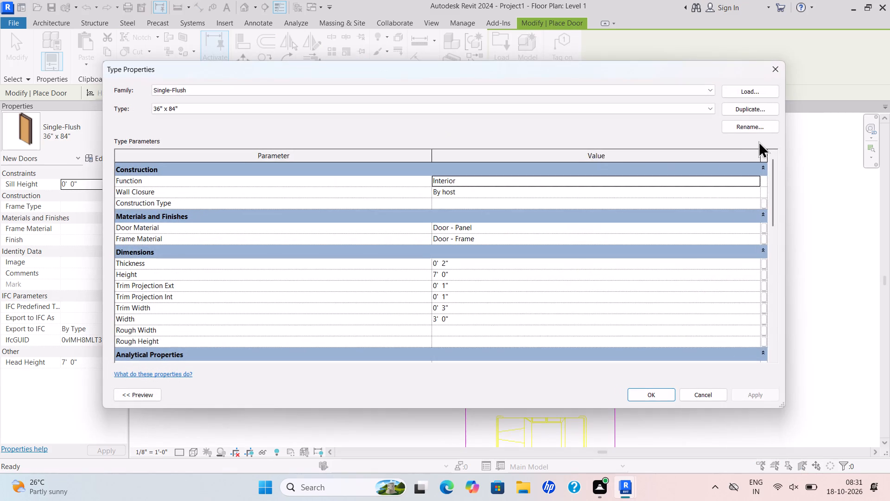
pyautogui.click(754, 105)
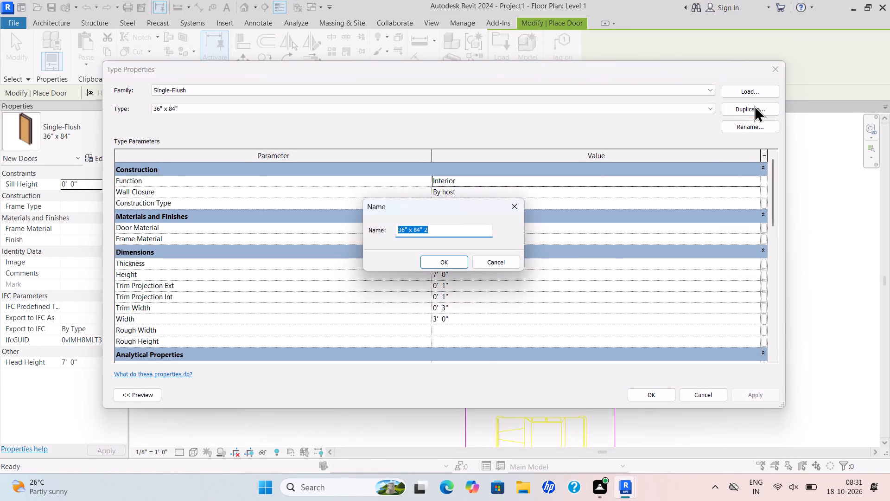
pyautogui.press('BackSpace')
pyautogui.write('DOOR')
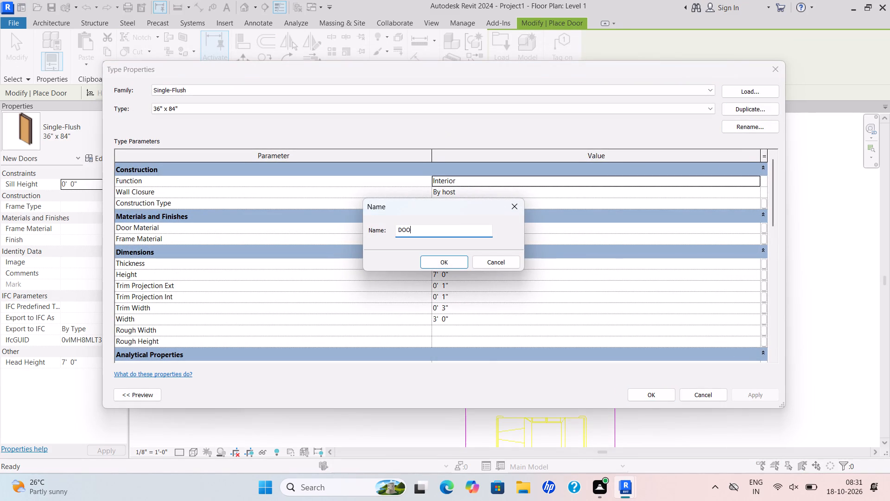
pyautogui.press('space')
pyautogui.write("2'")
pyautogui.press('Return')
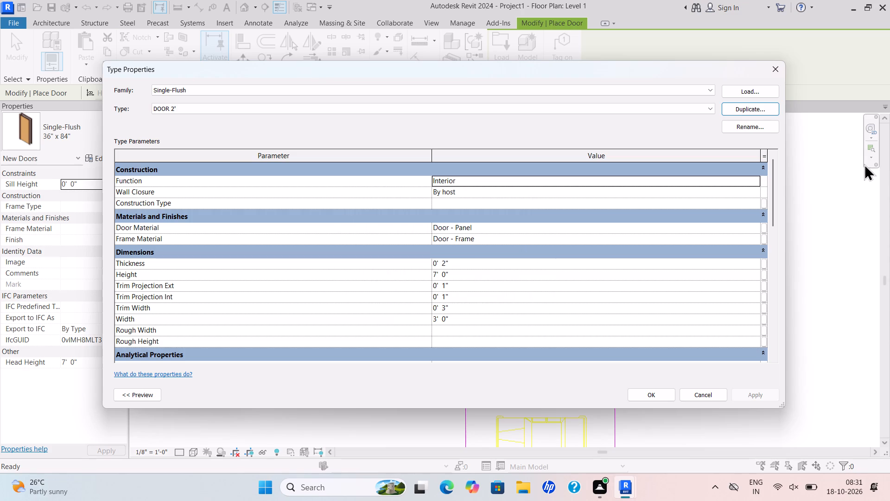
# Set the DOOR 2' type's width to 2'0" and apply the type changes.
pyautogui.moveTo(458, 321); pyautogui.dragTo(427, 330)
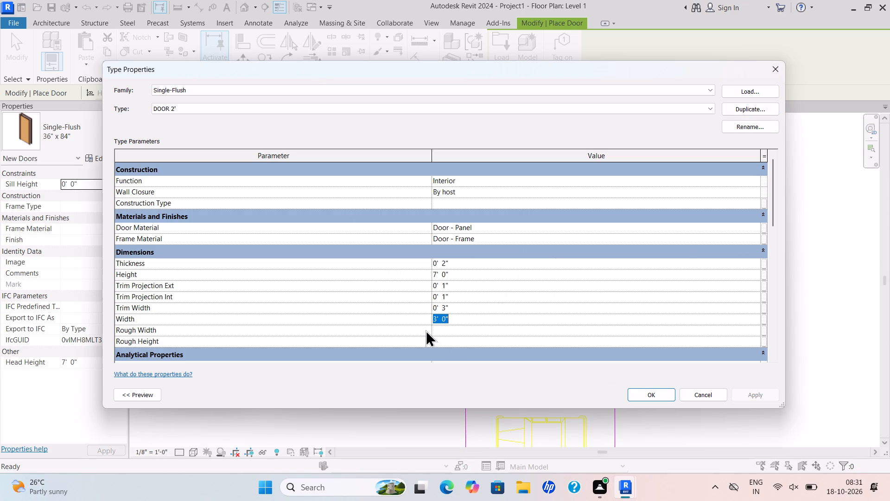
pyautogui.press('BackSpace')
pyautogui.write("2'")
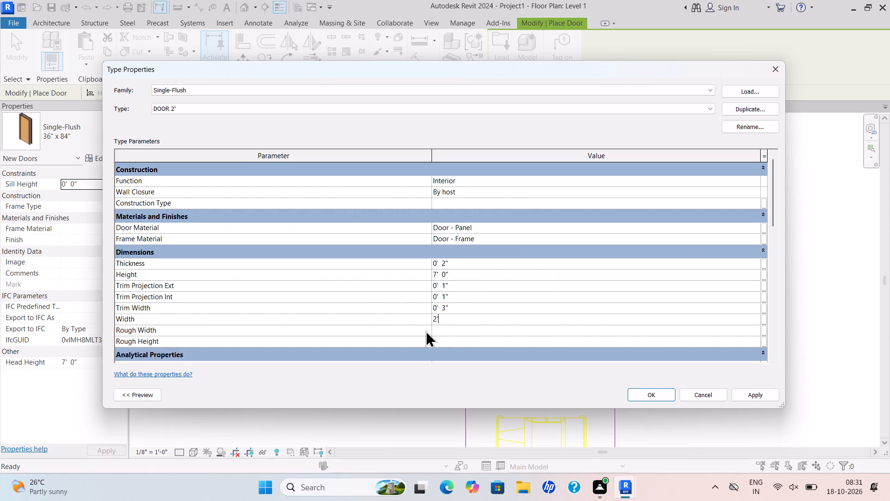
pyautogui.press('Return')
pyautogui.click(748, 396)
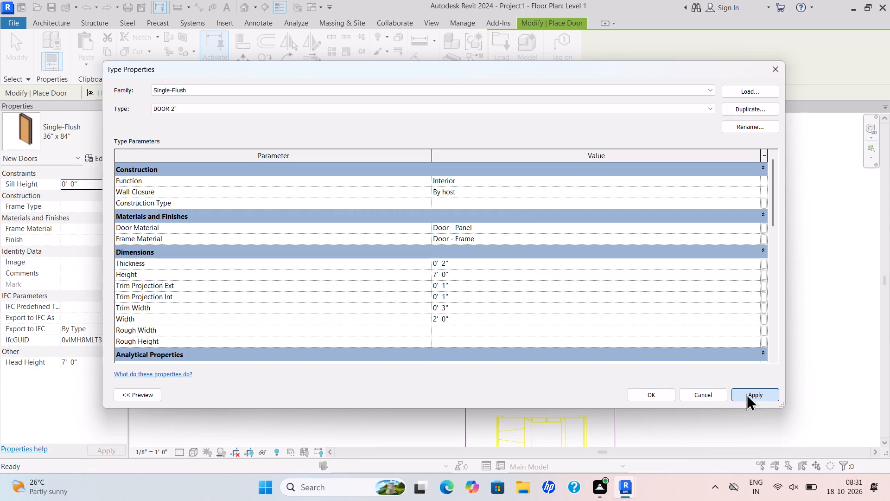
pyautogui.click(656, 397)
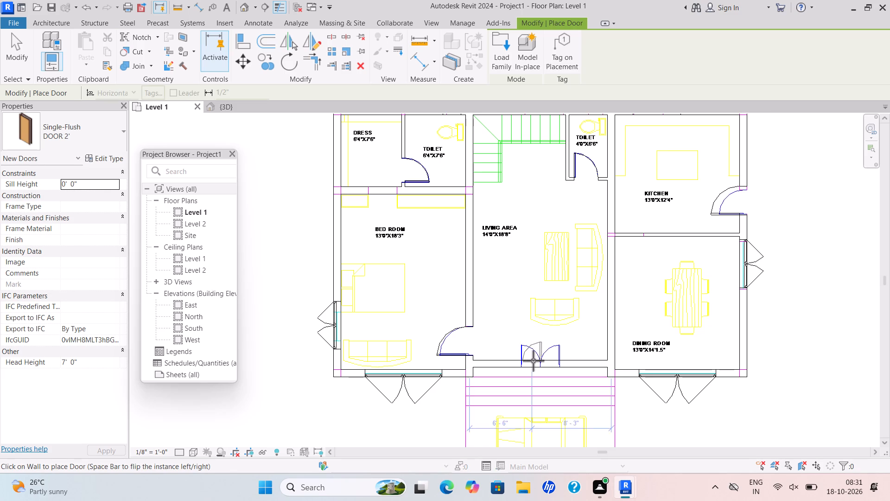
# Place two mirrored, inward-swinging DOOR 2' leaves side by side in the living area's south entrance wall, the first about 6'-4" from the west wall.
pyautogui.scroll(7, 533, 360)
pyautogui.press('space')
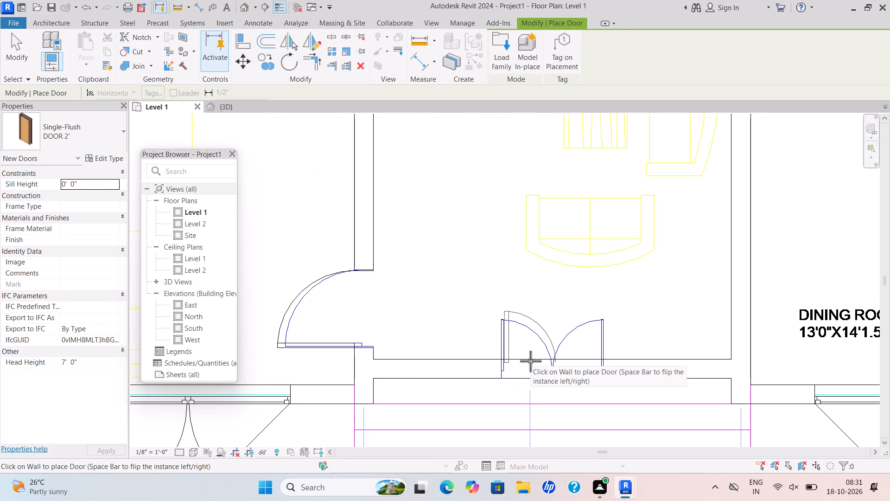
pyautogui.scroll(4, 528, 364)
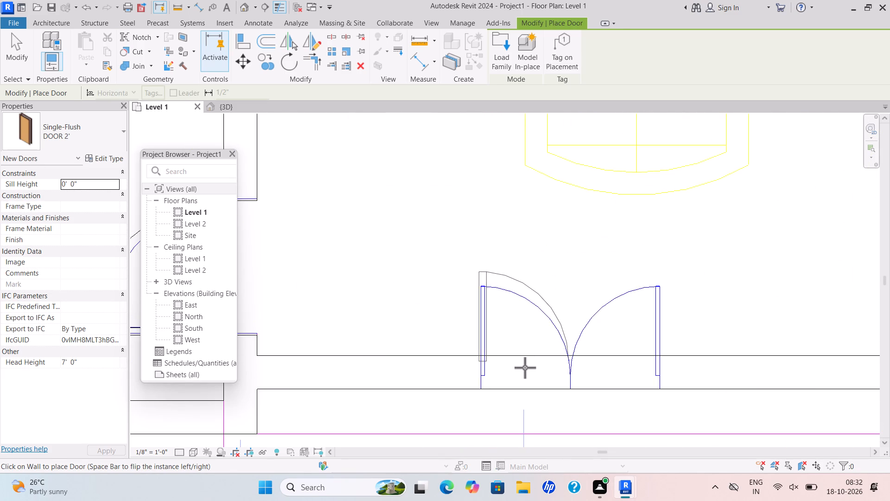
pyautogui.scroll(3, 518, 371)
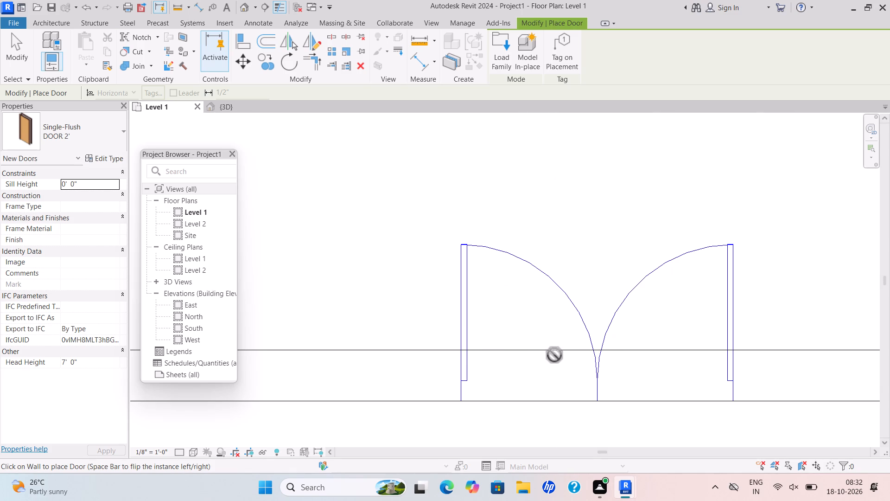
pyautogui.click(524, 349)
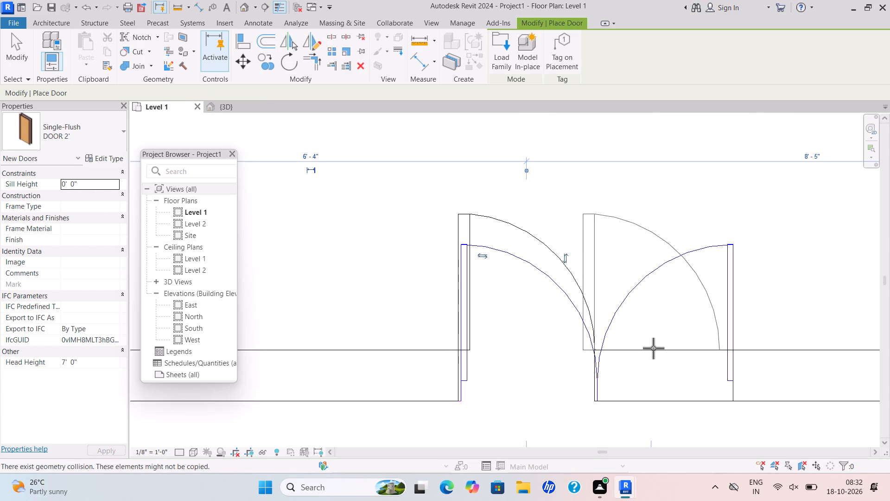
pyautogui.press('space')
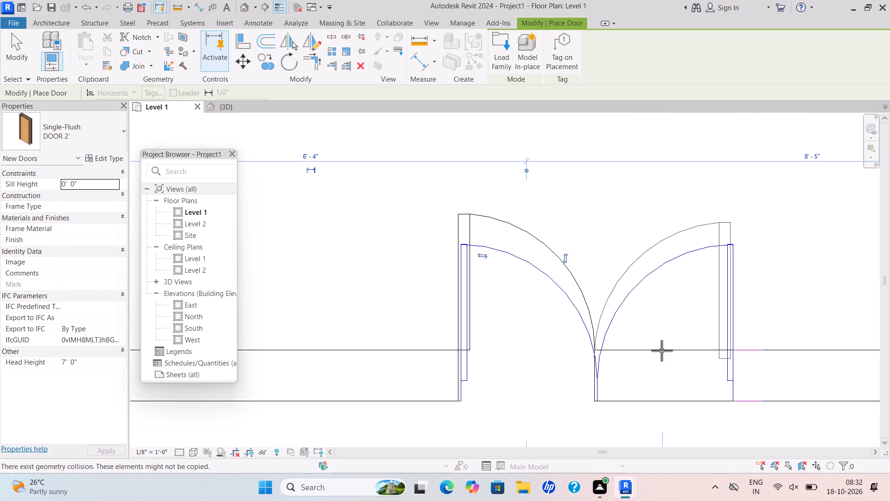
pyautogui.click(661, 350)
pyautogui.scroll(-7, 723, 356)
pyautogui.moveTo(720, 357); pyautogui.dragTo(617, 356, button='middle')
pyautogui.scroll(-8, 619, 353)
pyautogui.moveTo(592, 353); pyautogui.dragTo(480, 376, button='middle')
pyautogui.scroll(-2, 547, 363)
pyautogui.press('Escape')
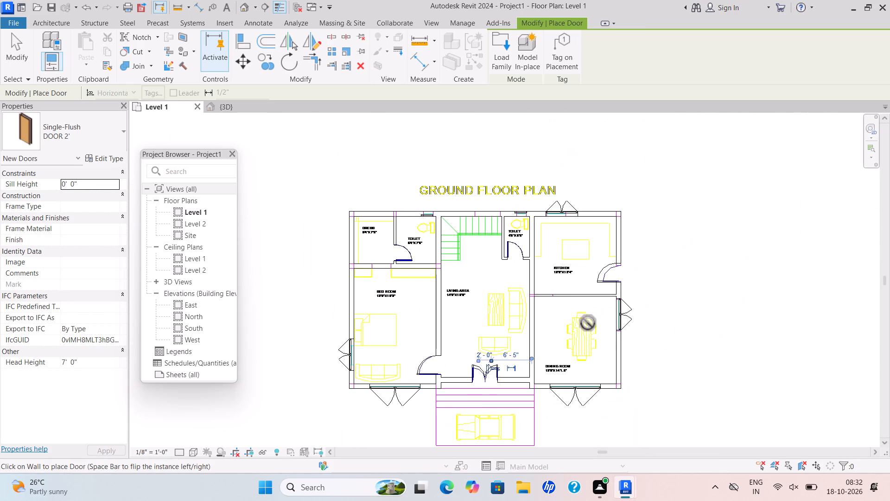
pyautogui.press('Escape')
pyautogui.press('Escape')
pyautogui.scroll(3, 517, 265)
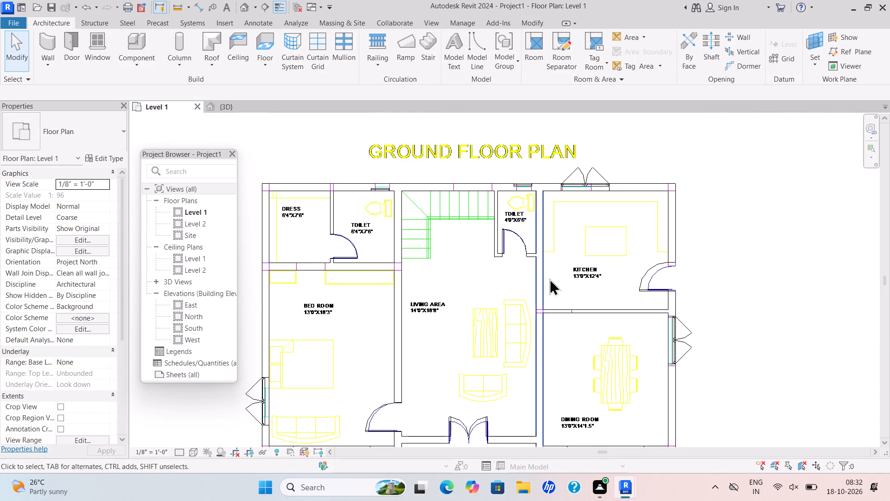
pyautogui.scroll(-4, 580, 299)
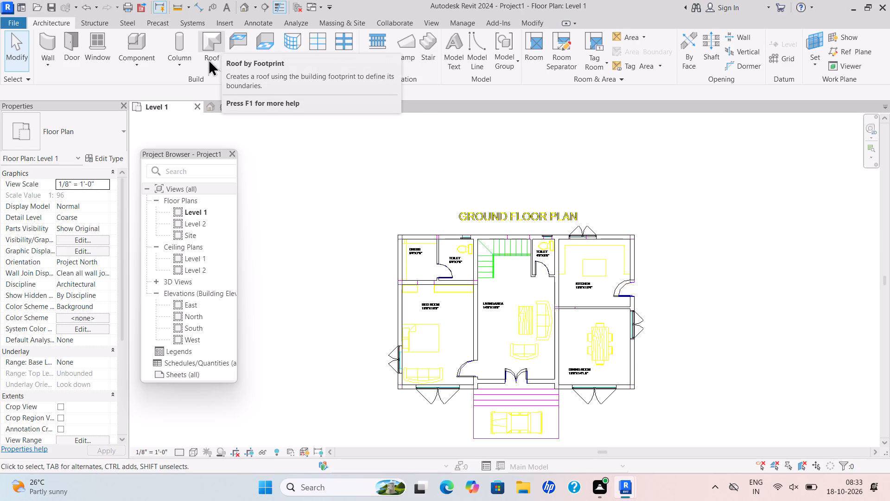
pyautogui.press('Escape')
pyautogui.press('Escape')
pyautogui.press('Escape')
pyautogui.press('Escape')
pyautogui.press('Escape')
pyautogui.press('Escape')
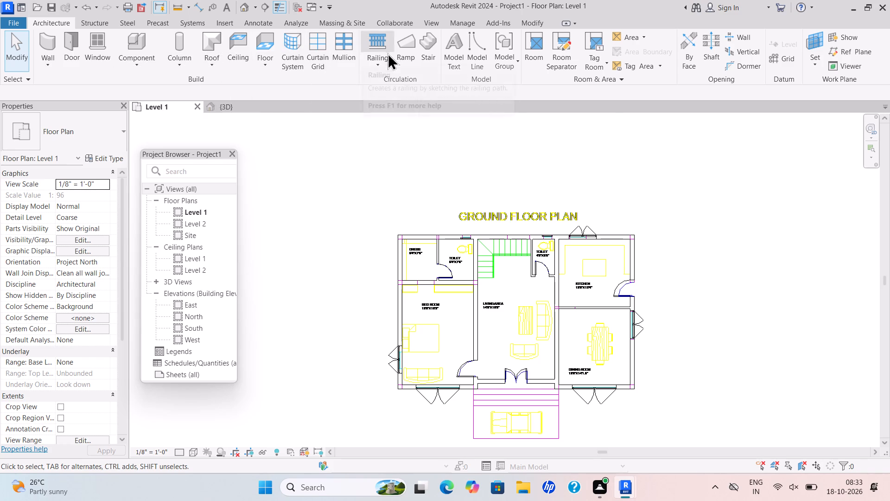
# Start a sketched stair run and draw its outer boundary about 9'-8" along the north wall, then down the west wall to the CAD stair's foot.
pyautogui.click(425, 54)
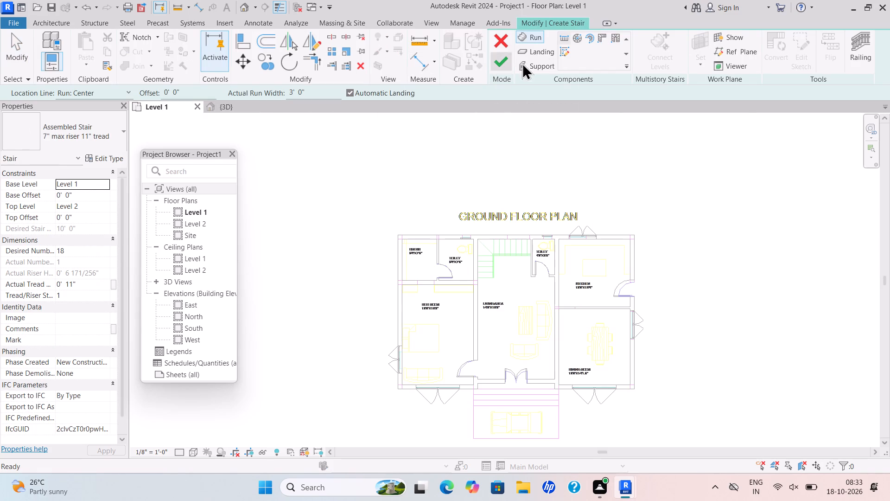
pyautogui.doubleClick(558, 47)
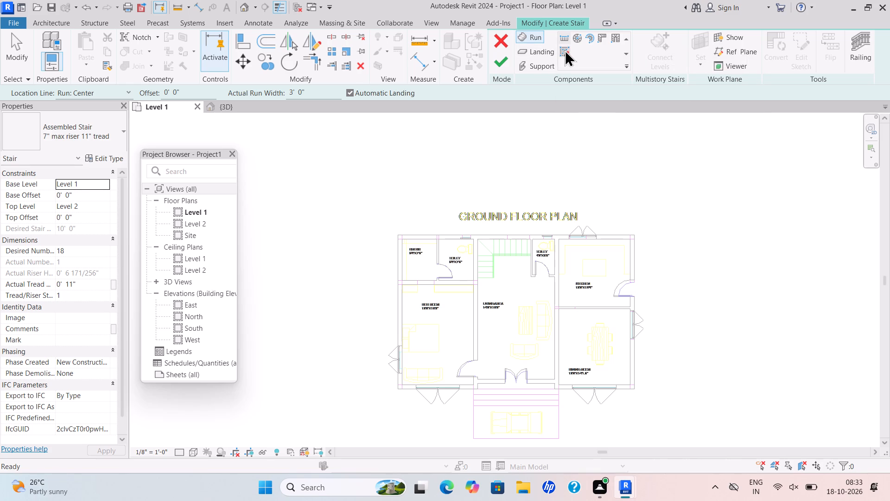
pyautogui.doubleClick(565, 50)
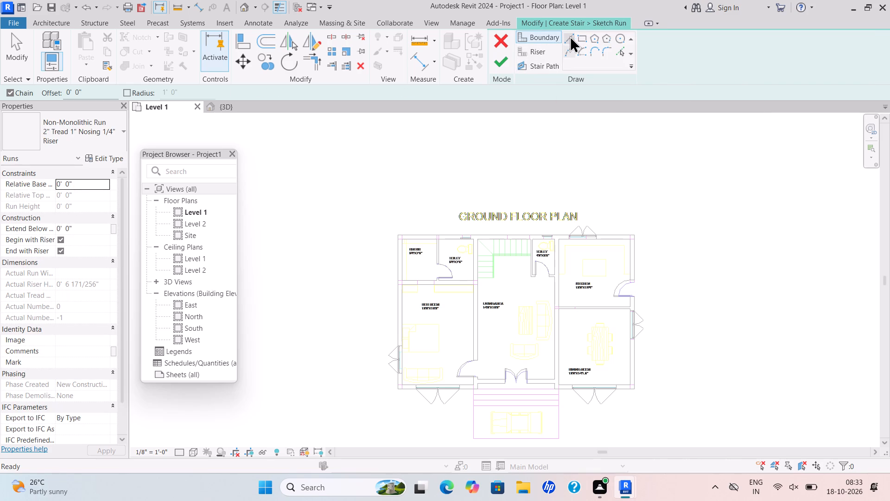
pyautogui.click(570, 36)
pyautogui.scroll(9, 534, 242)
pyautogui.moveTo(550, 238); pyautogui.dragTo(616, 161, button='middle')
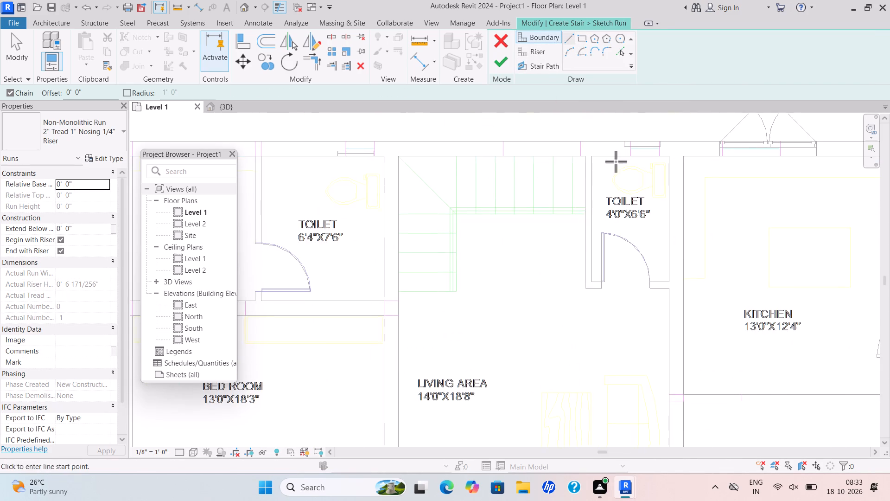
pyautogui.scroll(7, 585, 157)
pyautogui.click(592, 157)
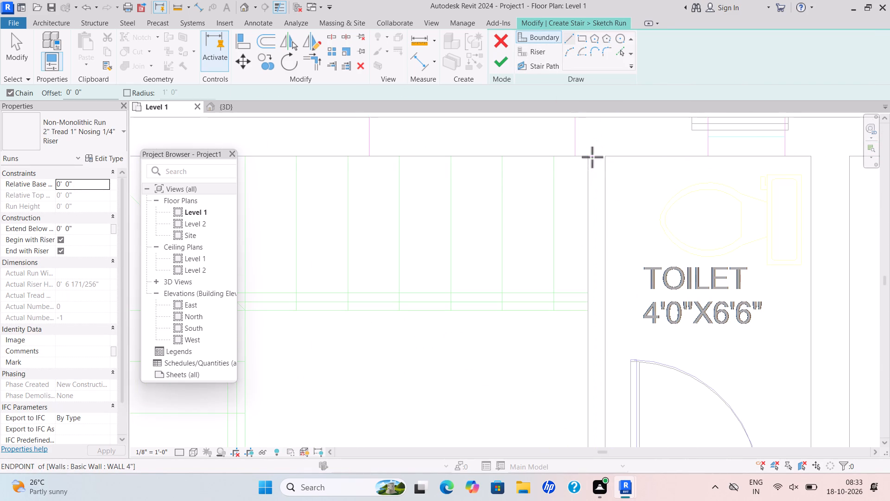
pyautogui.scroll(-4, 382, 154)
pyautogui.moveTo(379, 157); pyautogui.dragTo(554, 138, button='middle')
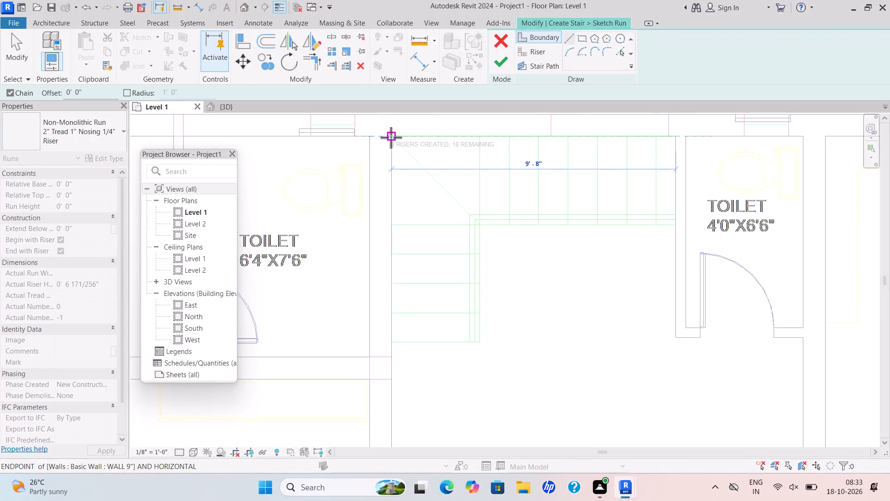
pyautogui.moveTo(391, 137); pyautogui.dragTo(389, 142)
pyautogui.scroll(3, 396, 335)
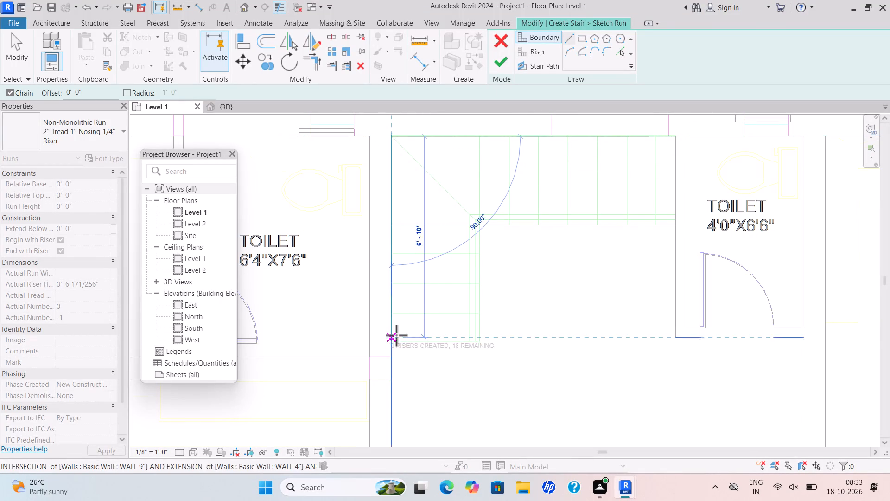
pyautogui.scroll(4, 396, 335)
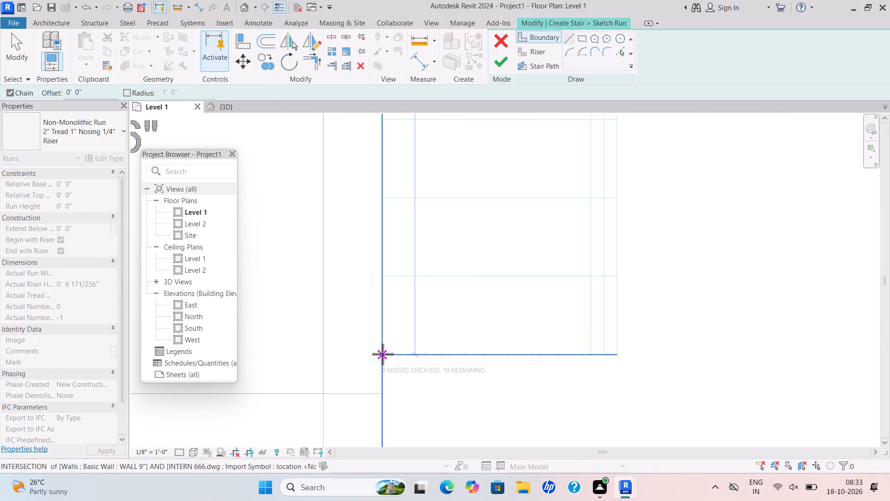
pyautogui.click(382, 354)
pyautogui.press('Escape')
# Draw the inner stair boundary from the west flight's foot north to the inner corner, then about 6'-8" east to the toilet wall.
pyautogui.scroll(-4, 607, 338)
pyautogui.moveTo(595, 333); pyautogui.dragTo(324, 305, button='middle')
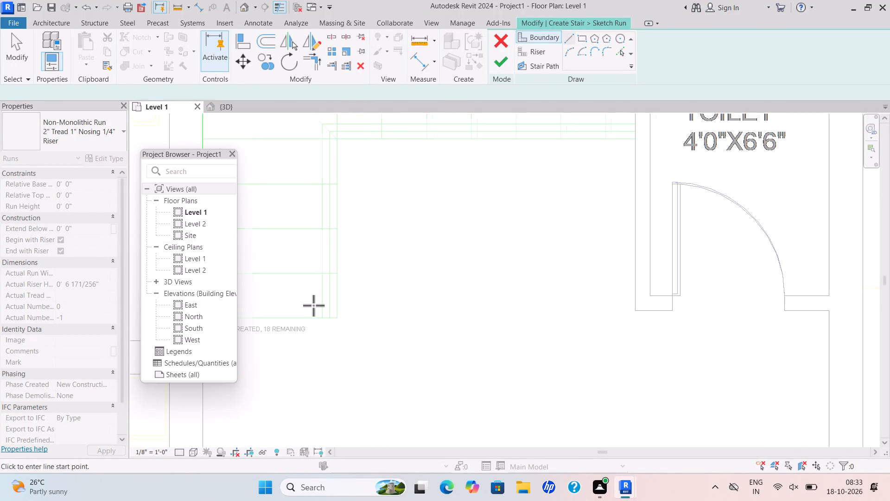
pyautogui.scroll(-1, 341, 315)
pyautogui.scroll(6, 347, 313)
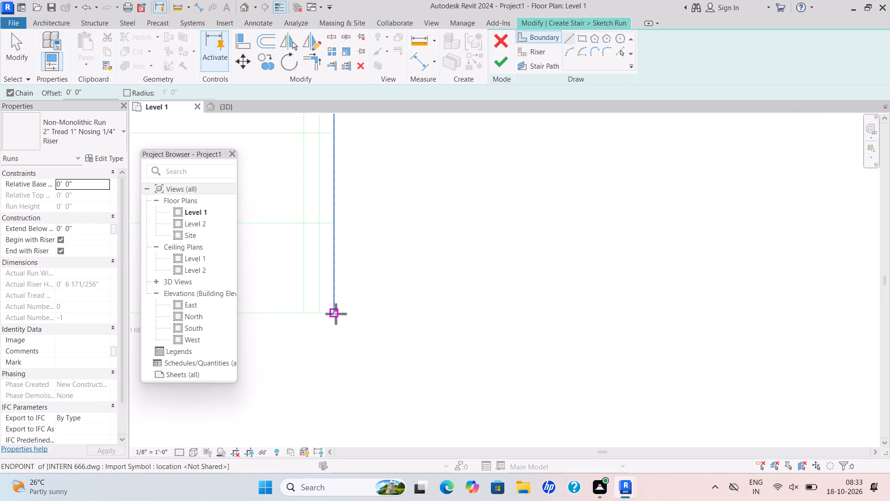
pyautogui.click(336, 313)
pyautogui.scroll(-3, 334, 186)
pyautogui.moveTo(337, 198); pyautogui.dragTo(360, 329, button='middle')
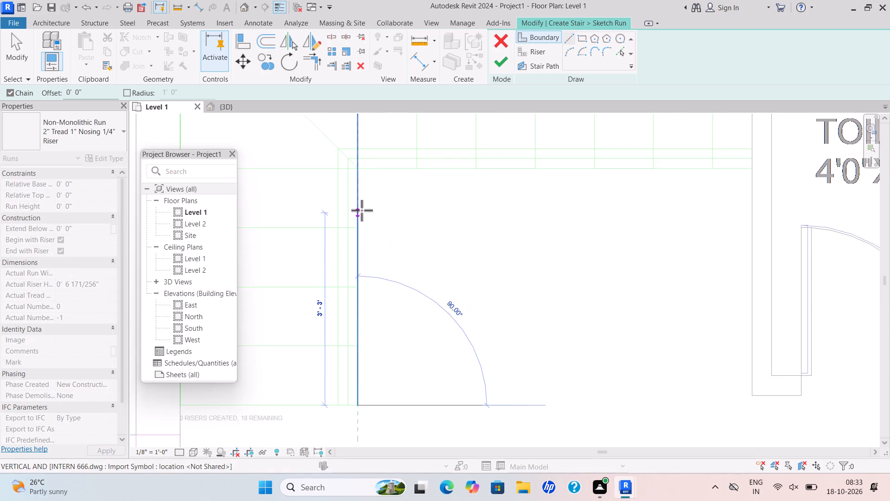
pyautogui.moveTo(362, 223); pyautogui.dragTo(362, 288, button='middle')
pyautogui.scroll(5, 355, 228)
pyautogui.moveTo(359, 242); pyautogui.dragTo(359, 242)
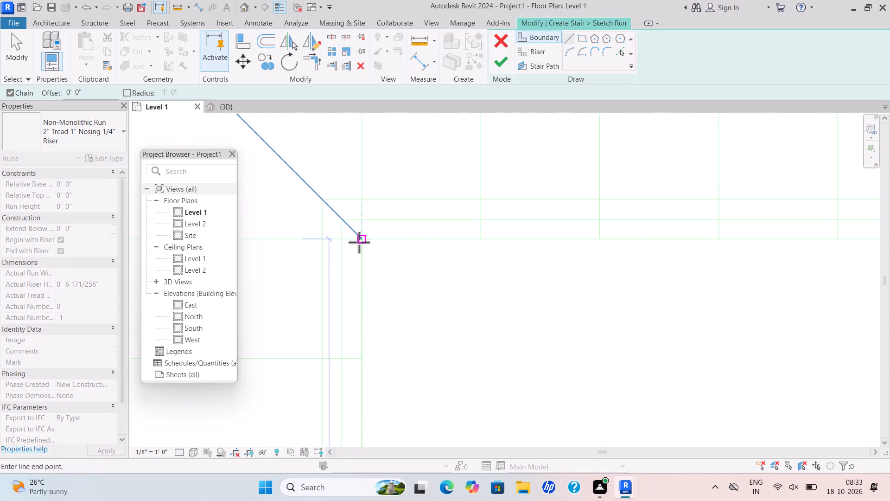
pyautogui.moveTo(359, 242); pyautogui.dragTo(363, 242)
pyautogui.scroll(-5, 721, 245)
pyautogui.moveTo(717, 242); pyautogui.dragTo(503, 199, button='middle')
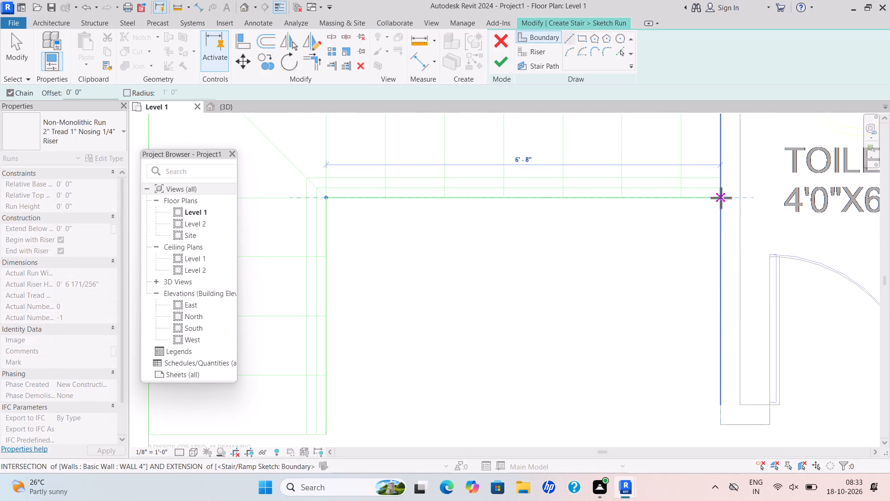
pyautogui.click(722, 198)
pyautogui.press('Escape')
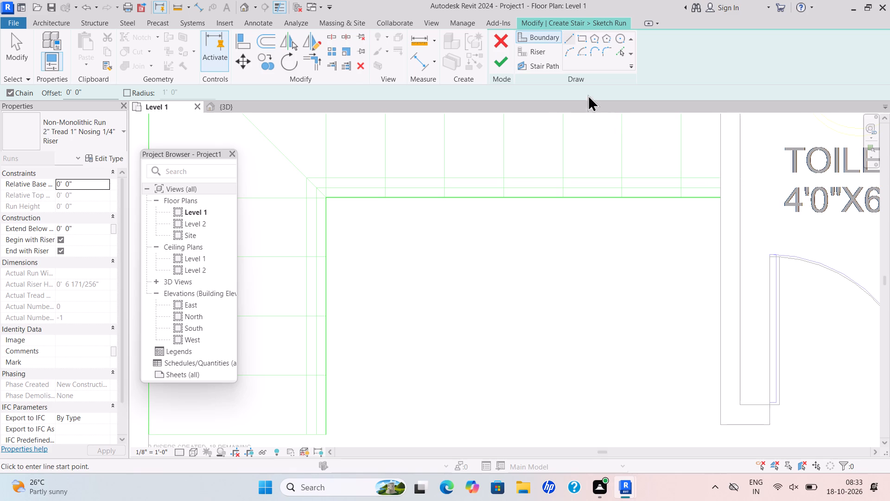
# Start the riser lines with one closing the north flight's east end and a second about 8" to its west.
pyautogui.doubleClick(544, 52)
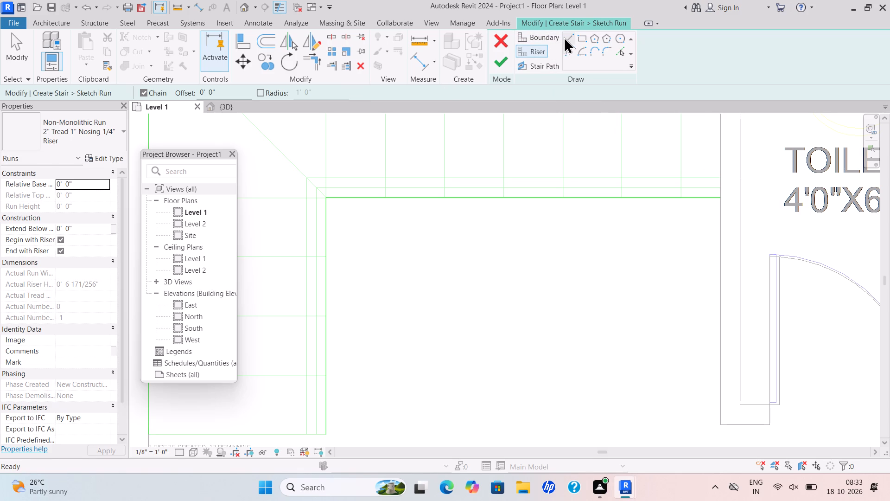
pyautogui.click(564, 37)
pyautogui.scroll(-5, 618, 212)
pyautogui.moveTo(616, 215); pyautogui.dragTo(611, 248, button='middle')
pyautogui.scroll(-1, 614, 219)
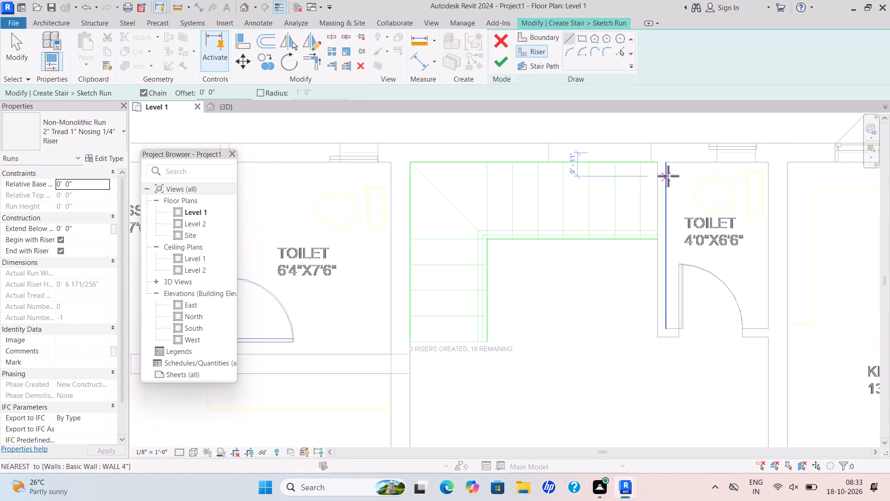
pyautogui.scroll(5, 666, 174)
pyautogui.moveTo(654, 152); pyautogui.dragTo(657, 158)
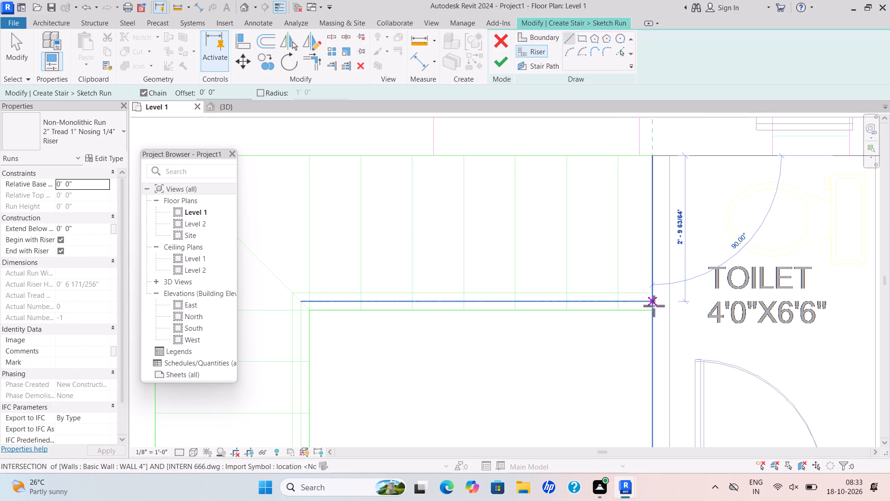
pyautogui.click(654, 308)
pyautogui.click(622, 158)
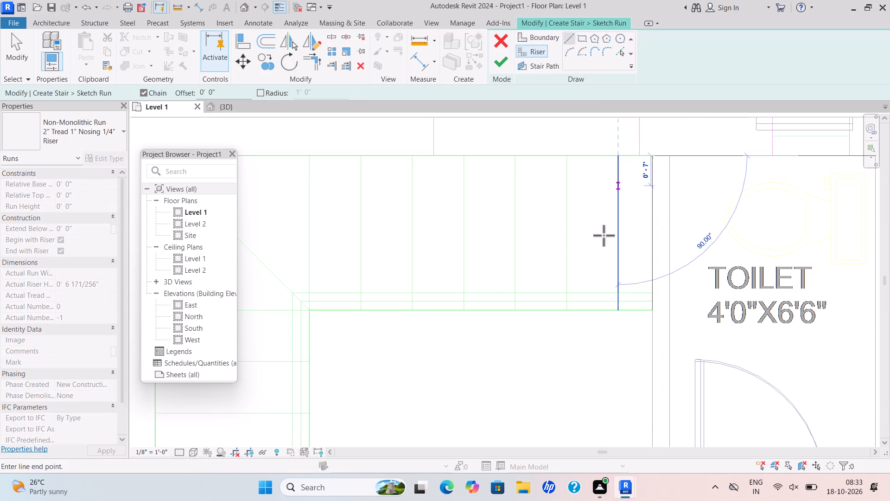
pyautogui.click(623, 306)
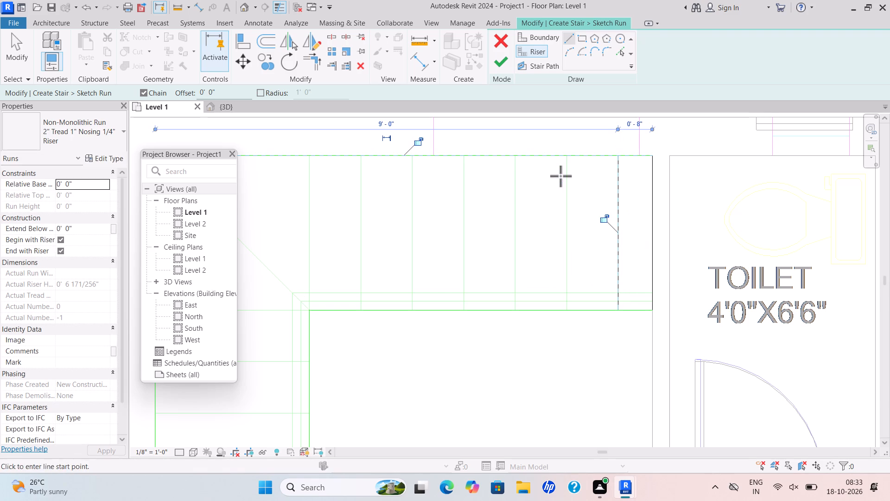
# Draw six more risers across the north flight over the CAD treads, spaced 1'-0" apart westward, ending at the inner corner.
pyautogui.click(566, 160)
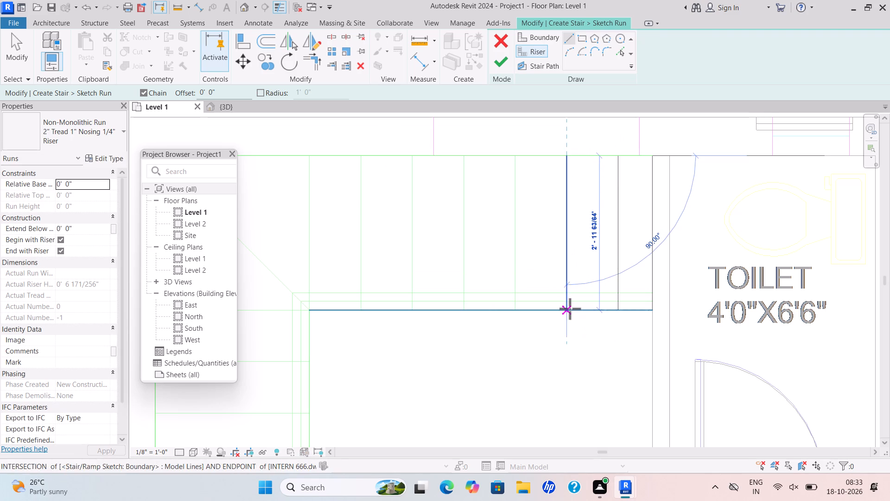
pyautogui.click(570, 308)
pyautogui.moveTo(515, 159); pyautogui.dragTo(515, 165)
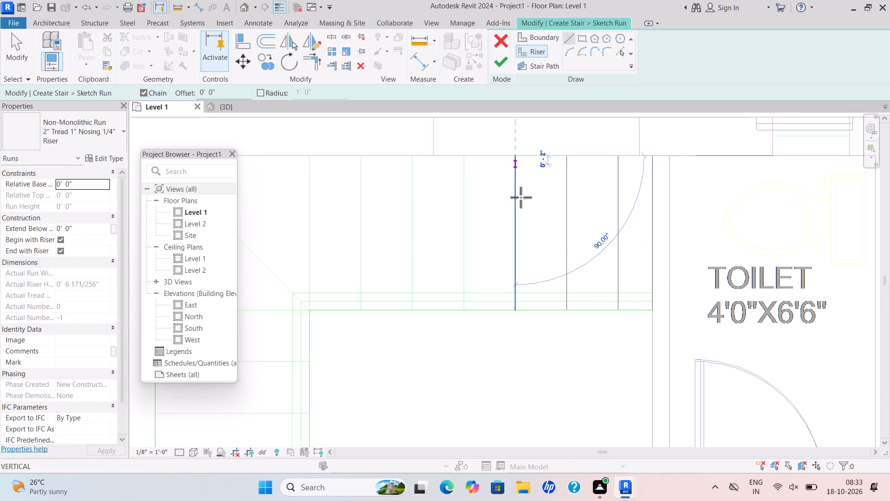
pyautogui.click(515, 308)
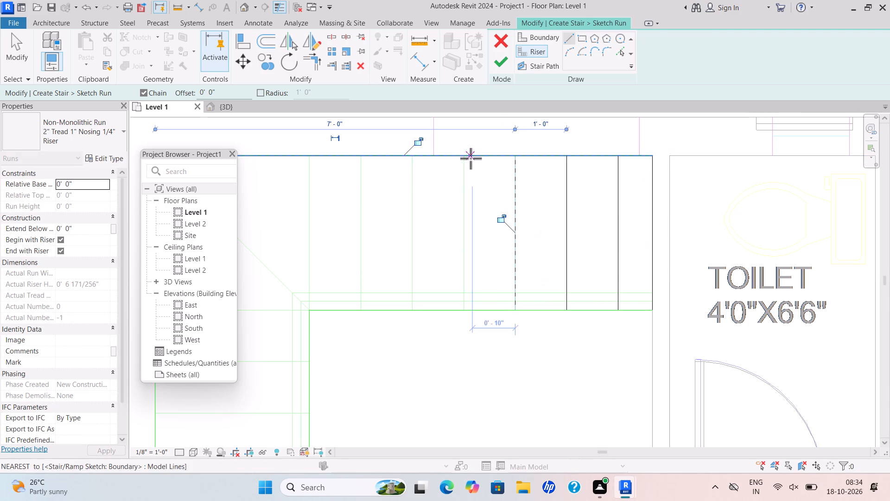
pyautogui.moveTo(465, 154); pyautogui.dragTo(466, 166)
pyautogui.click(464, 311)
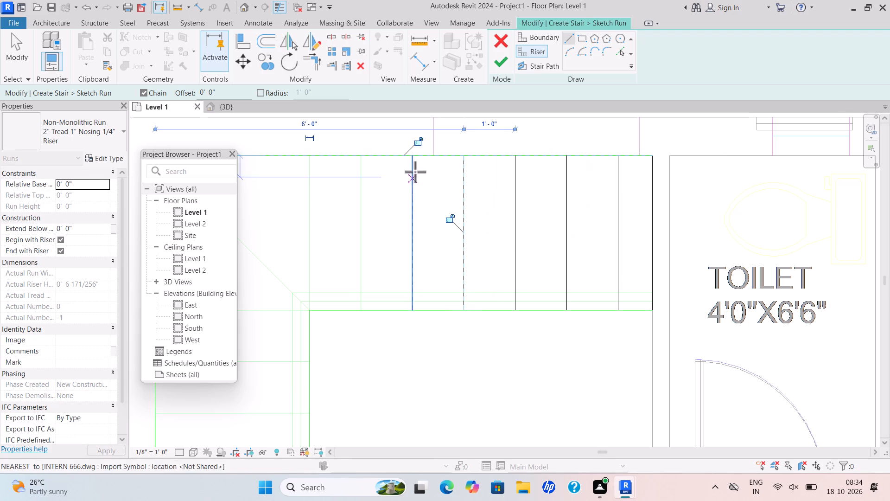
pyautogui.moveTo(412, 156); pyautogui.dragTo(415, 164)
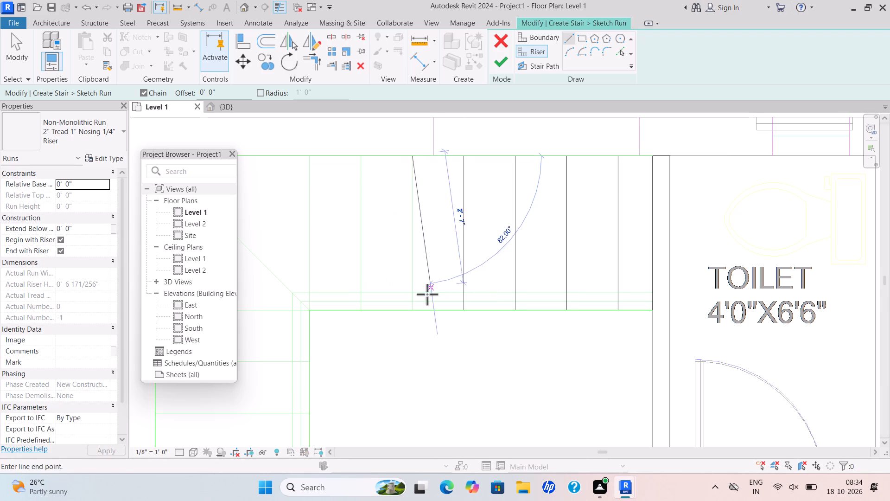
pyautogui.click(415, 310)
pyautogui.moveTo(363, 154); pyautogui.dragTo(364, 164)
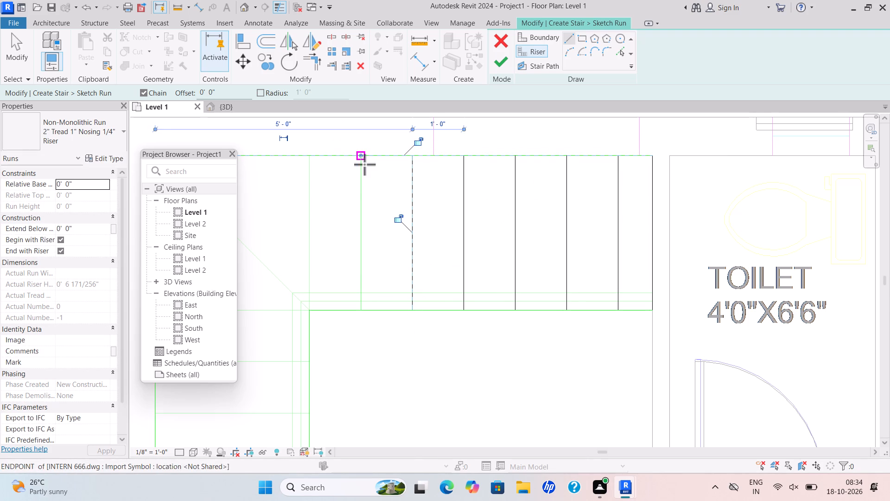
pyautogui.moveTo(364, 164); pyautogui.dragTo(366, 172)
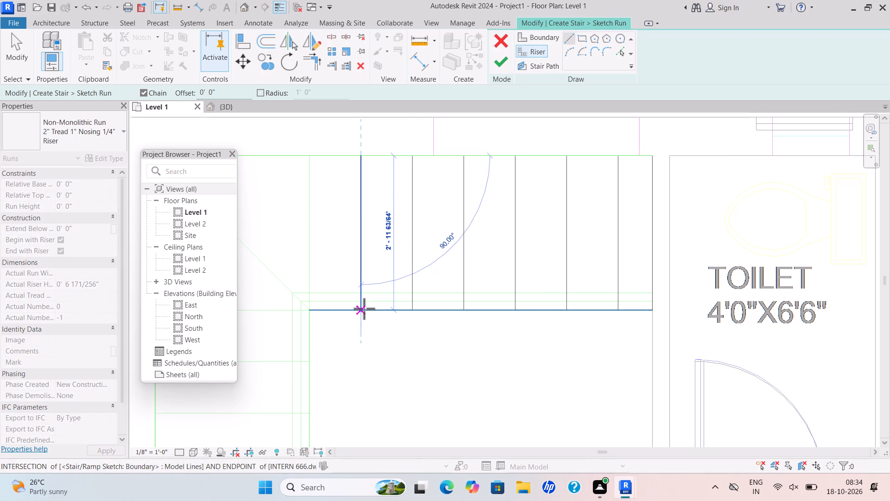
pyautogui.click(364, 309)
pyautogui.click(310, 160)
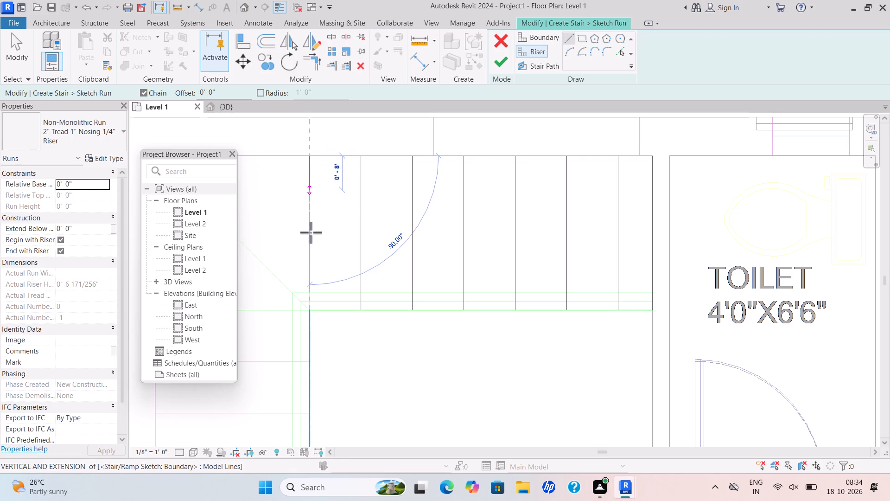
pyautogui.click(307, 309)
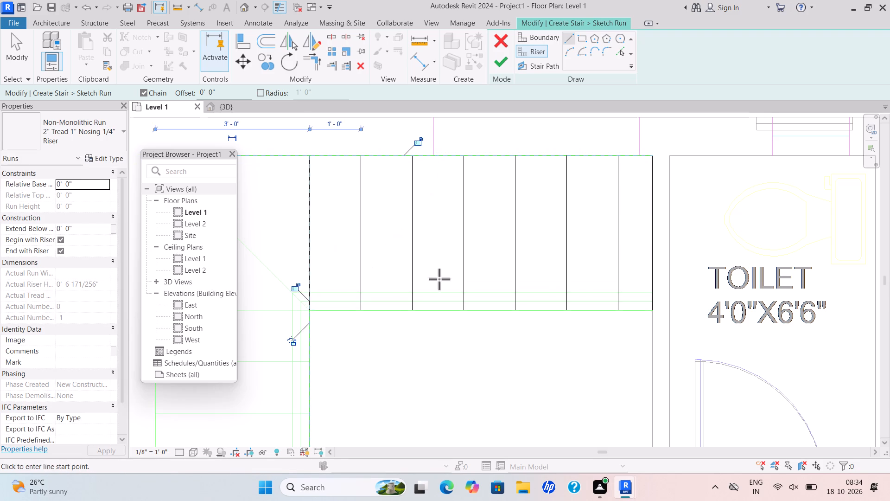
# Draw a 3'-0" riser from the west boundary to the inner corner, along the landing's south edge.
pyautogui.scroll(-3, 443, 284)
pyautogui.moveTo(443, 284); pyautogui.dragTo(634, 234, button='middle')
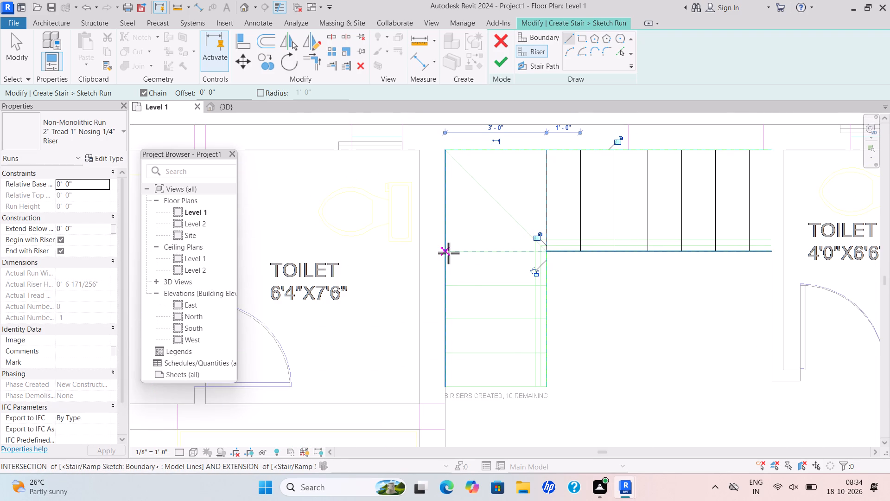
pyautogui.click(446, 250)
pyautogui.scroll(4, 544, 252)
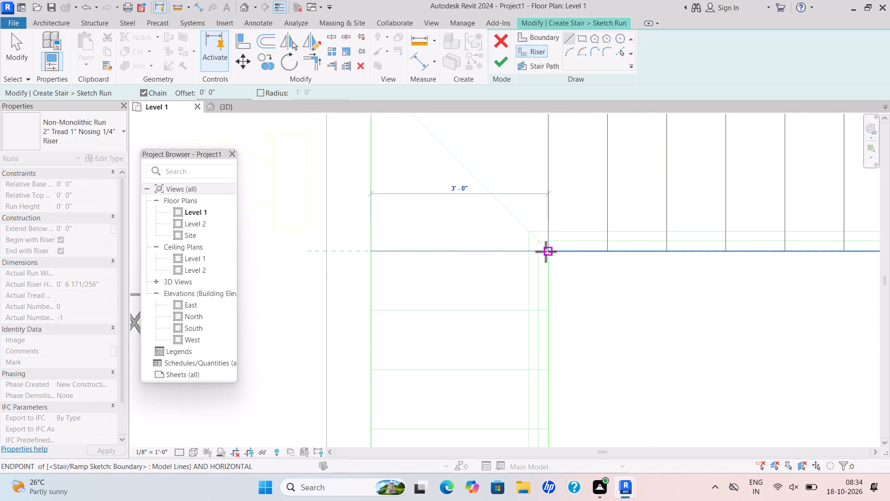
pyautogui.click(549, 253)
pyautogui.press('Escape')
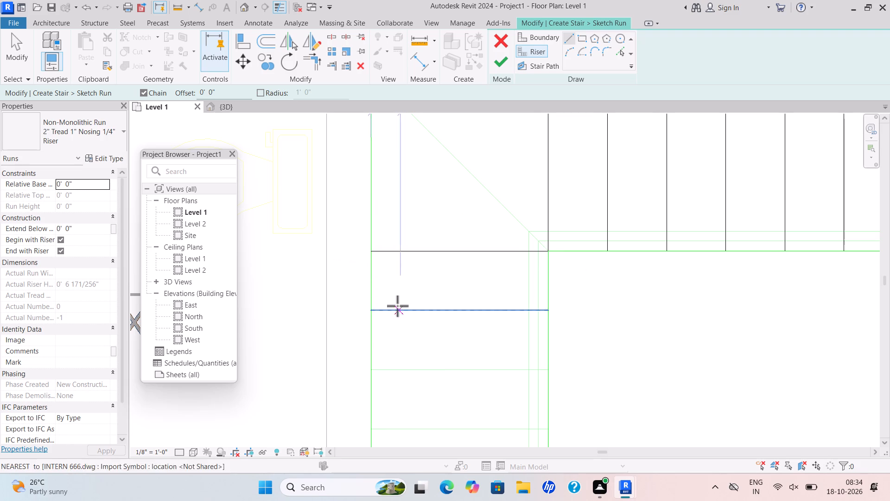
# Draw two 3'-0" risers in the west flight at about 1'-0" spacing south of the landing edge, following the CAD treads.
pyautogui.moveTo(375, 309); pyautogui.dragTo(375, 314)
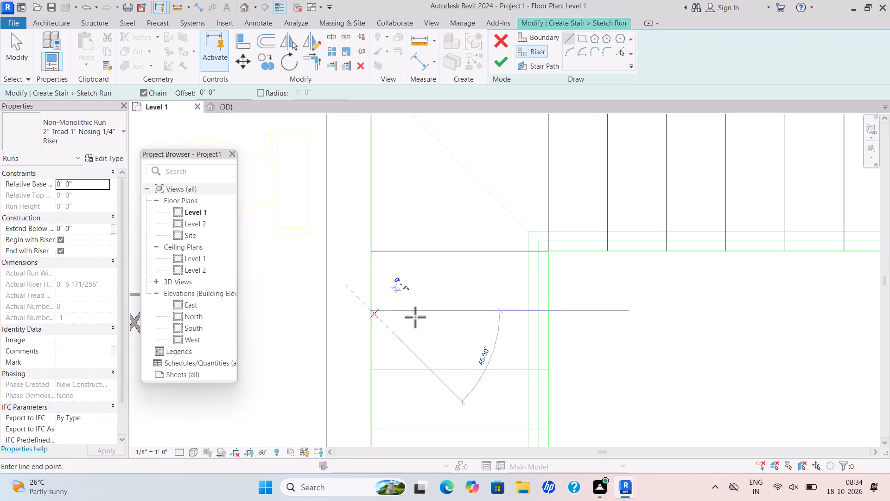
pyautogui.scroll(5, 546, 309)
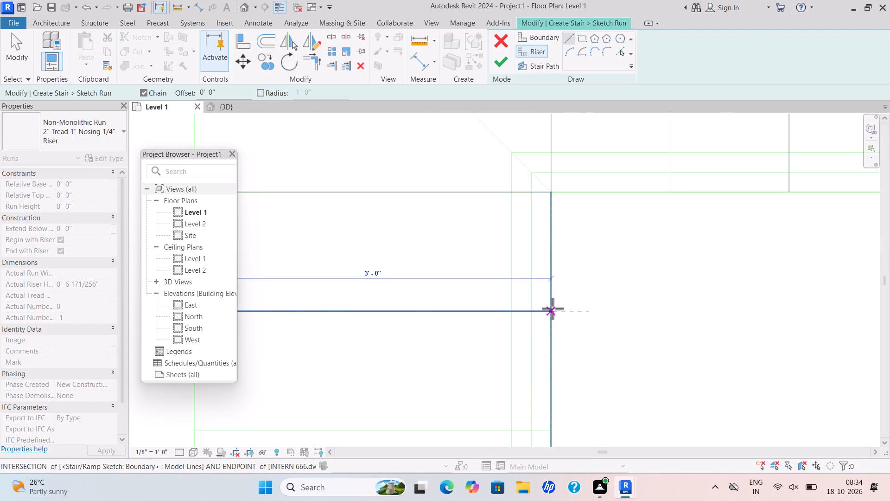
pyautogui.click(553, 308)
pyautogui.scroll(-4, 562, 321)
pyautogui.moveTo(563, 321); pyautogui.dragTo(596, 264, button='middle')
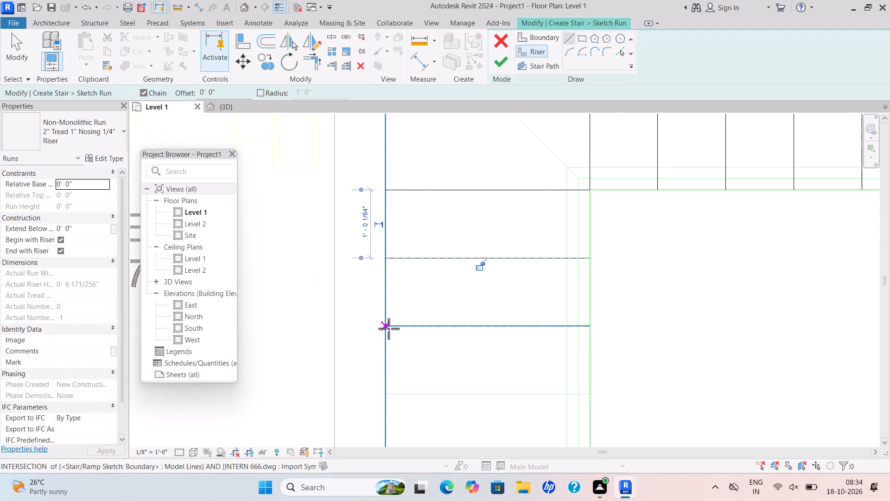
pyautogui.scroll(5, 386, 320)
pyautogui.moveTo(386, 335); pyautogui.dragTo(391, 333)
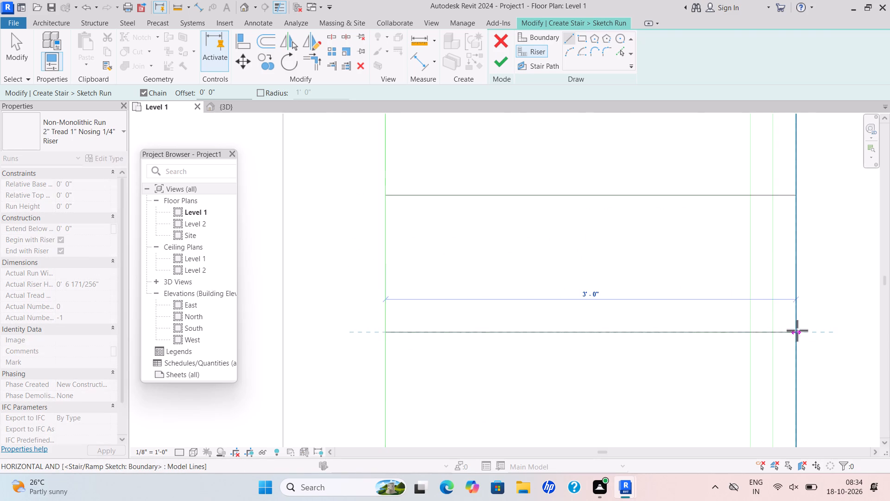
pyautogui.click(797, 330)
pyautogui.press('Escape')
# Draw the last two 3'-0" risers of the west flight over the CAD treads, the final one closing the stair's foot.
pyautogui.scroll(-7, 680, 354)
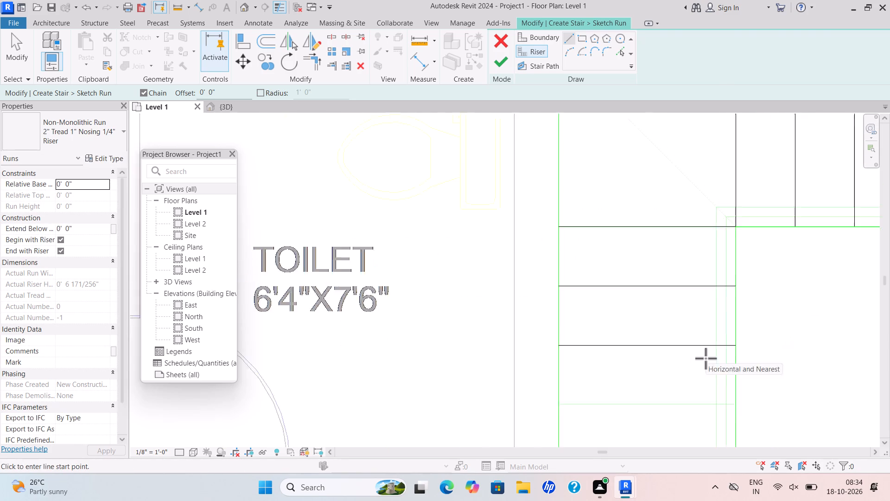
pyautogui.scroll(-3, 706, 358)
pyautogui.moveTo(693, 345); pyautogui.dragTo(650, 286, button='middle')
pyautogui.scroll(4, 577, 328)
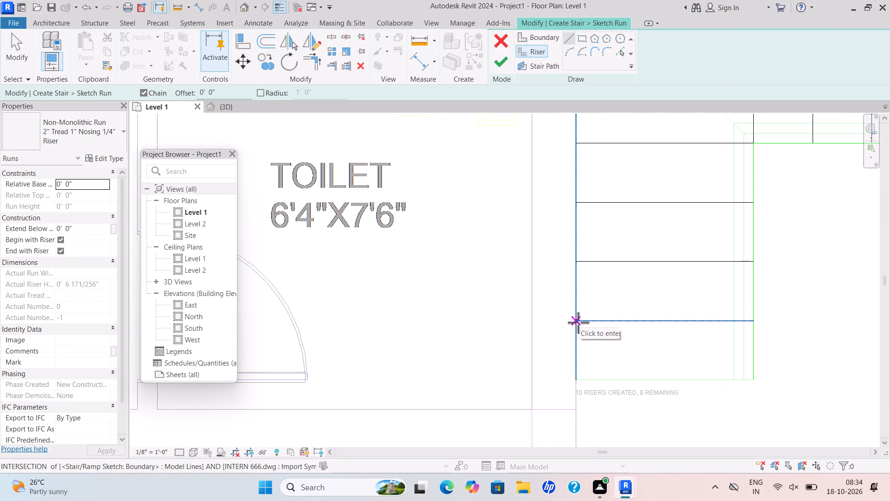
pyautogui.scroll(5, 577, 320)
pyautogui.click(579, 321)
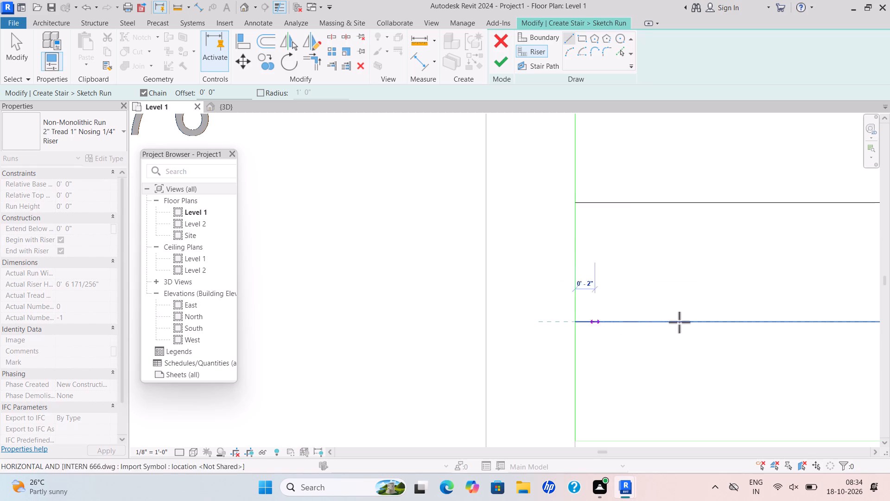
pyautogui.scroll(-3, 812, 317)
pyautogui.moveTo(812, 317); pyautogui.dragTo(579, 299, button='middle')
pyautogui.scroll(1, 579, 299)
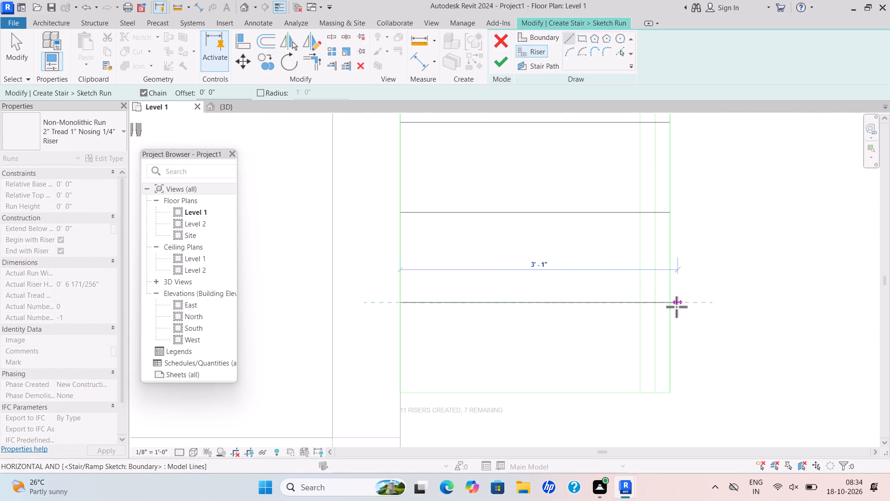
pyautogui.click(672, 303)
pyautogui.press('Escape')
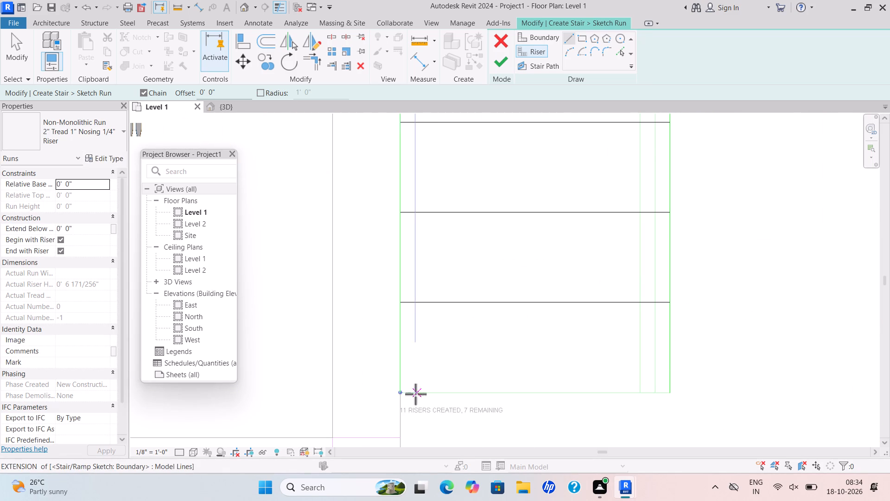
pyautogui.click(401, 392)
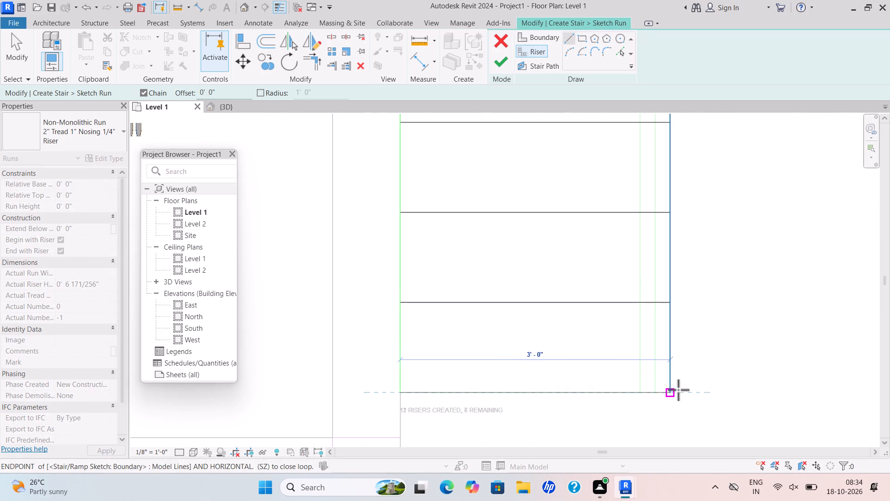
pyautogui.click(674, 391)
pyautogui.press('Escape')
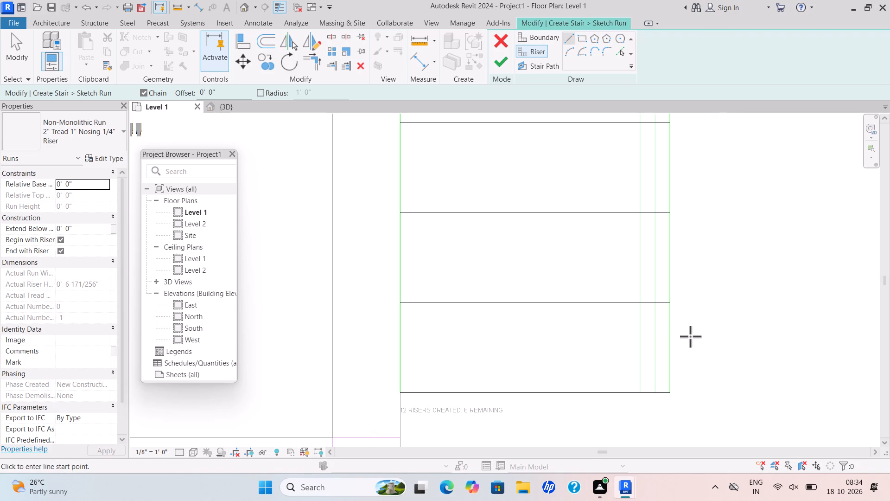
pyautogui.scroll(-4, 467, 268)
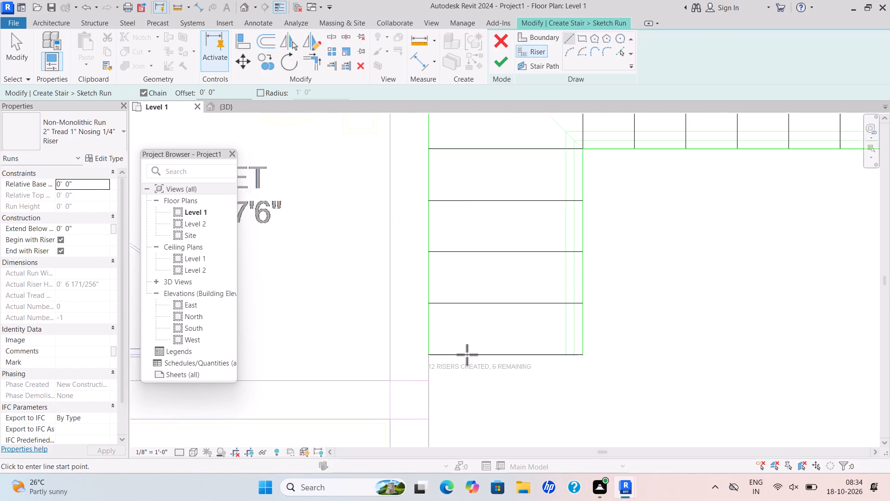
# Draw the stair path from the foot riser's midpoint about 5'-6" north to the landing diagonal, continuing east to the north flight's end.
pyautogui.scroll(-6, 467, 354)
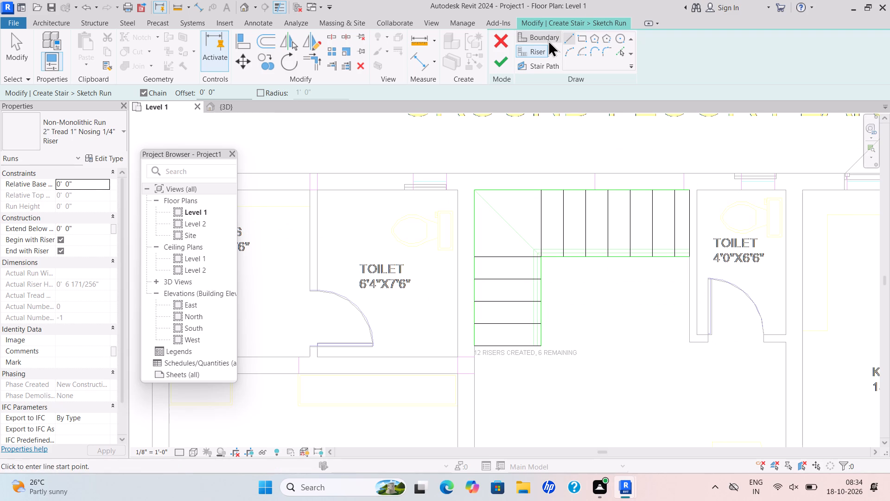
pyautogui.doubleClick(541, 62)
pyautogui.doubleClick(541, 62)
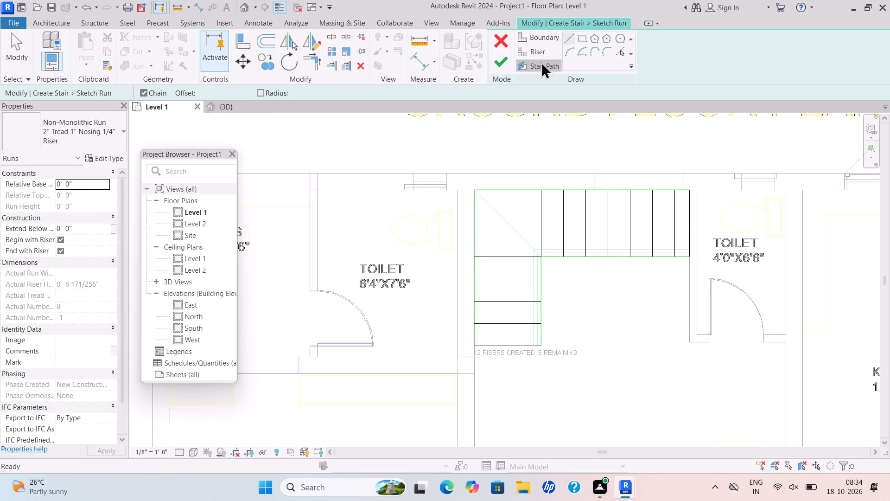
pyautogui.click(568, 35)
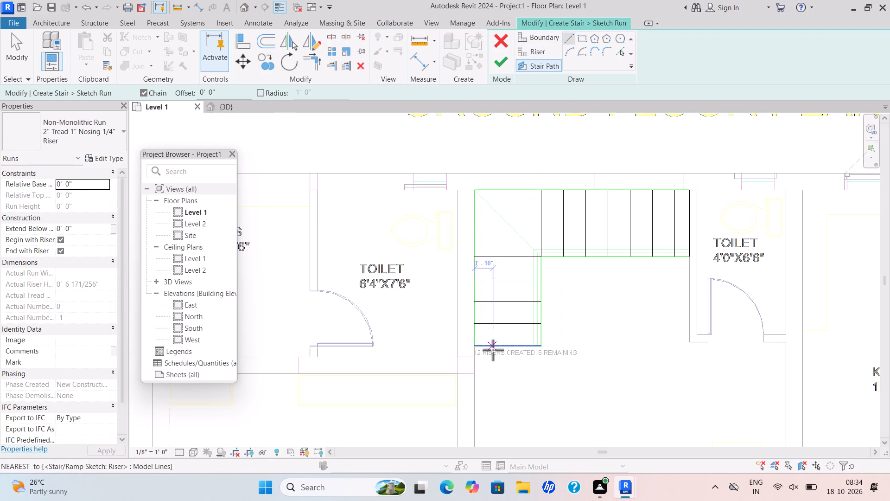
pyautogui.scroll(6, 509, 347)
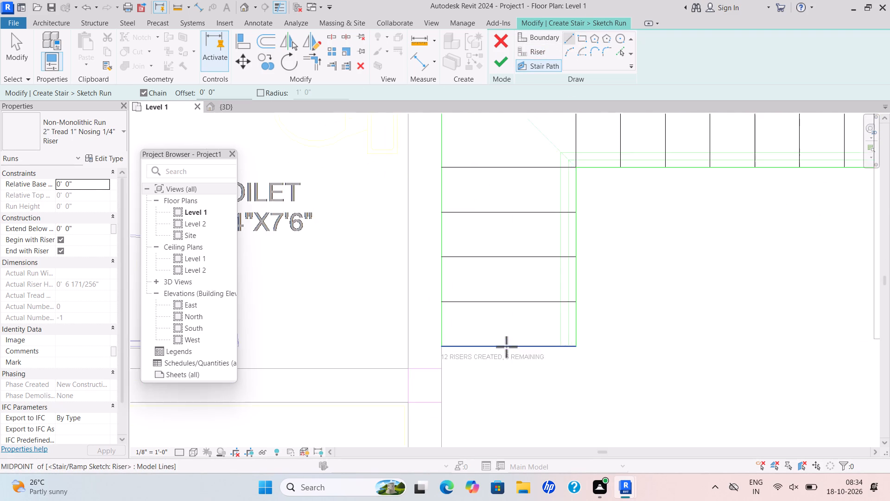
pyautogui.scroll(1, 506, 347)
pyautogui.click(511, 345)
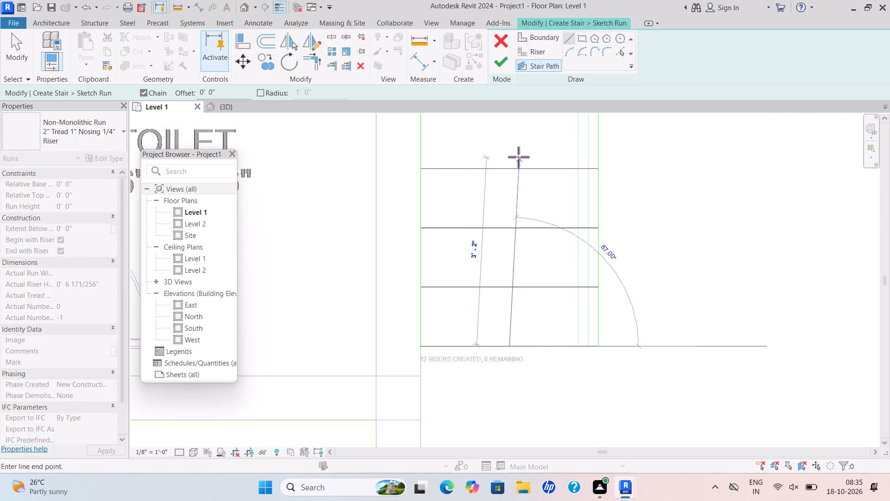
pyautogui.scroll(-1, 519, 156)
pyautogui.moveTo(510, 156); pyautogui.dragTo(508, 246, button='middle')
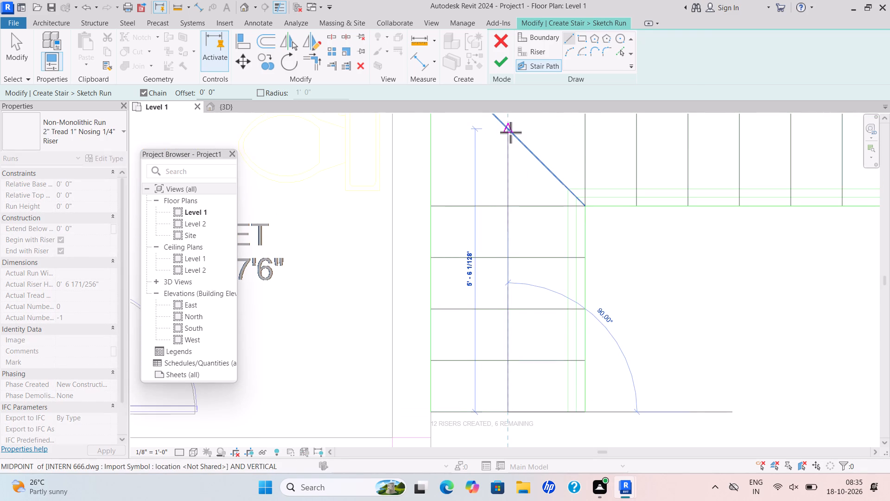
pyautogui.click(510, 132)
pyautogui.scroll(-4, 754, 132)
pyautogui.moveTo(722, 127); pyautogui.dragTo(470, 156, button='middle')
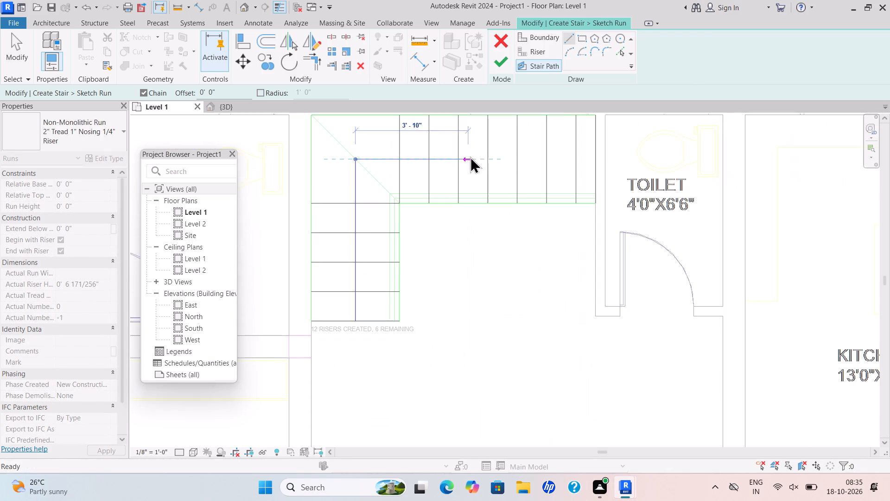
pyautogui.click(594, 158)
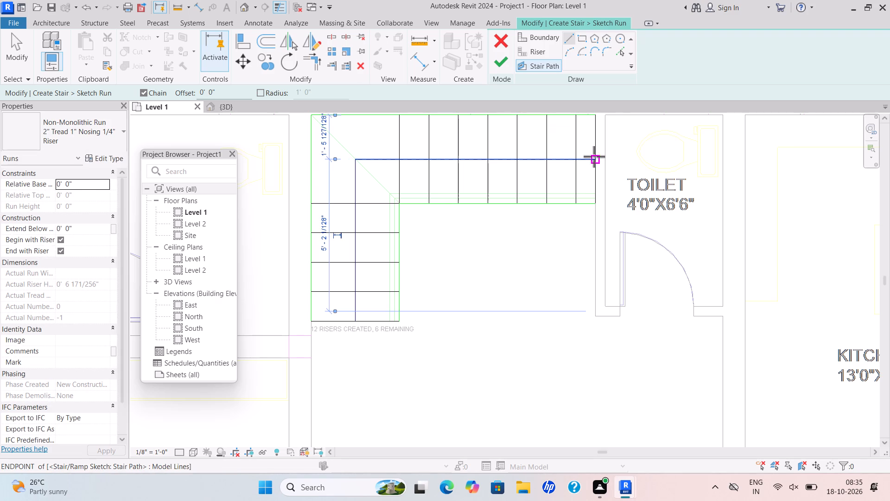
pyautogui.press('Escape')
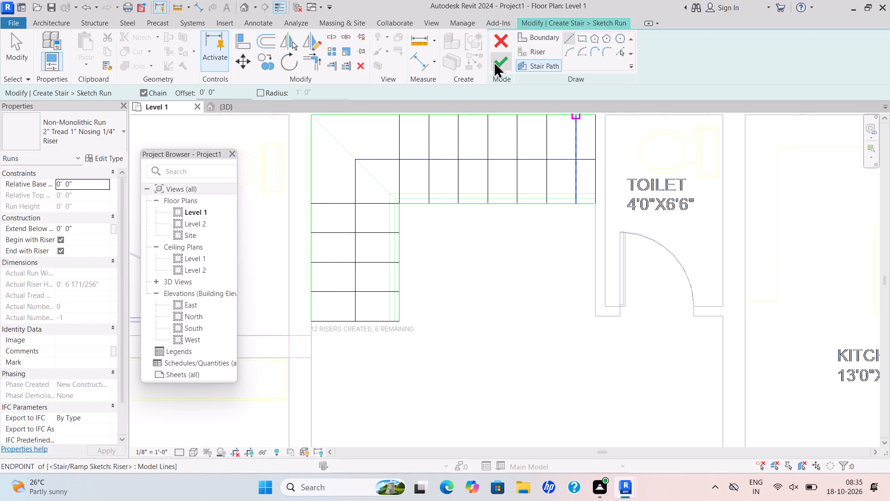
# Finish the sketched run and complete the L-shaped stair.
pyautogui.click(494, 61)
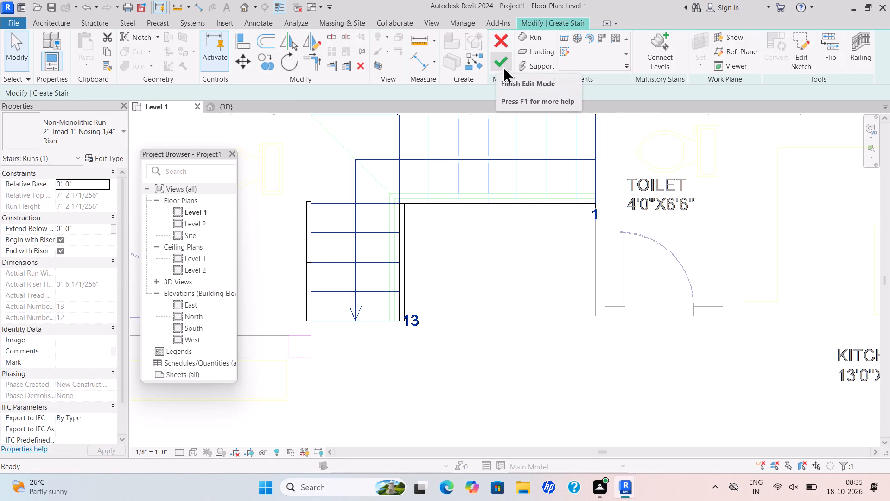
pyautogui.click(502, 63)
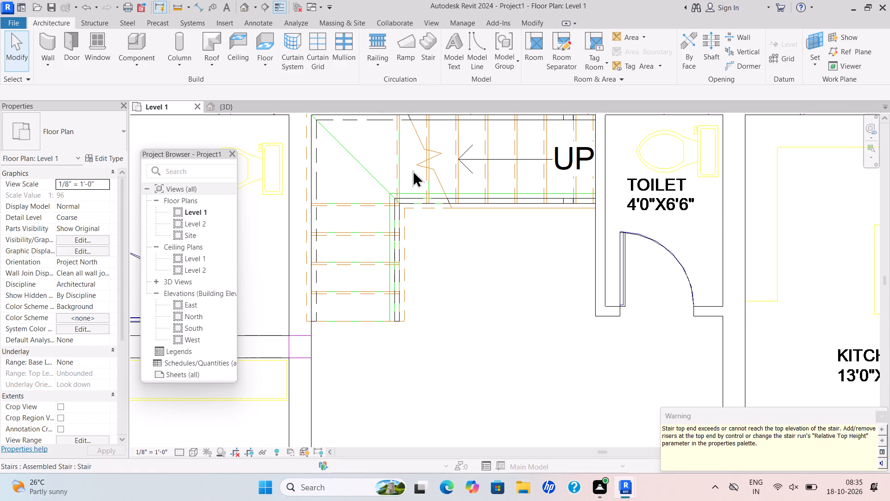
pyautogui.press('Escape')
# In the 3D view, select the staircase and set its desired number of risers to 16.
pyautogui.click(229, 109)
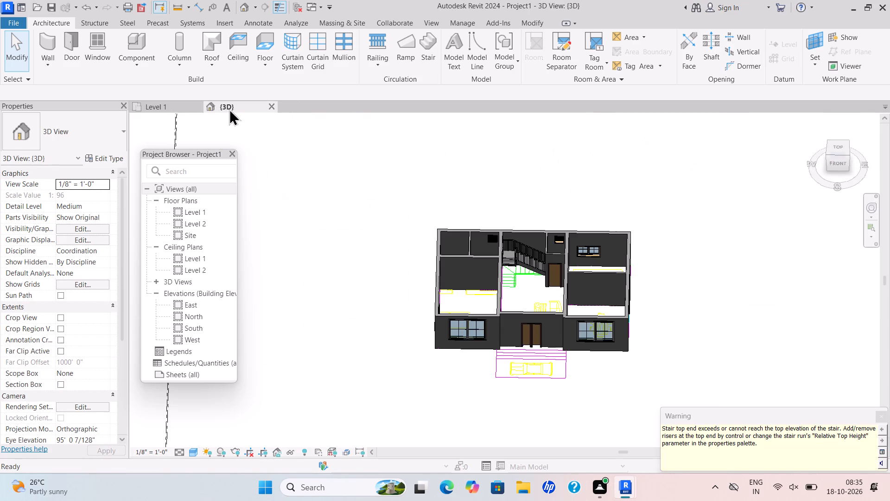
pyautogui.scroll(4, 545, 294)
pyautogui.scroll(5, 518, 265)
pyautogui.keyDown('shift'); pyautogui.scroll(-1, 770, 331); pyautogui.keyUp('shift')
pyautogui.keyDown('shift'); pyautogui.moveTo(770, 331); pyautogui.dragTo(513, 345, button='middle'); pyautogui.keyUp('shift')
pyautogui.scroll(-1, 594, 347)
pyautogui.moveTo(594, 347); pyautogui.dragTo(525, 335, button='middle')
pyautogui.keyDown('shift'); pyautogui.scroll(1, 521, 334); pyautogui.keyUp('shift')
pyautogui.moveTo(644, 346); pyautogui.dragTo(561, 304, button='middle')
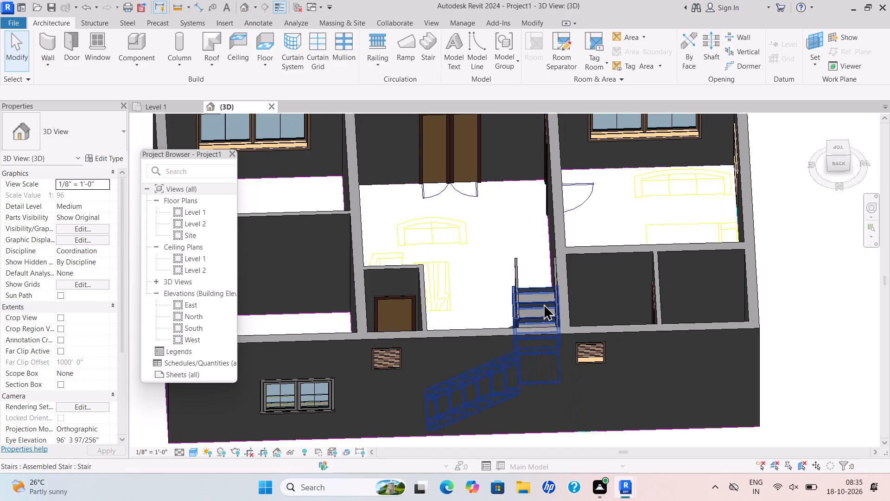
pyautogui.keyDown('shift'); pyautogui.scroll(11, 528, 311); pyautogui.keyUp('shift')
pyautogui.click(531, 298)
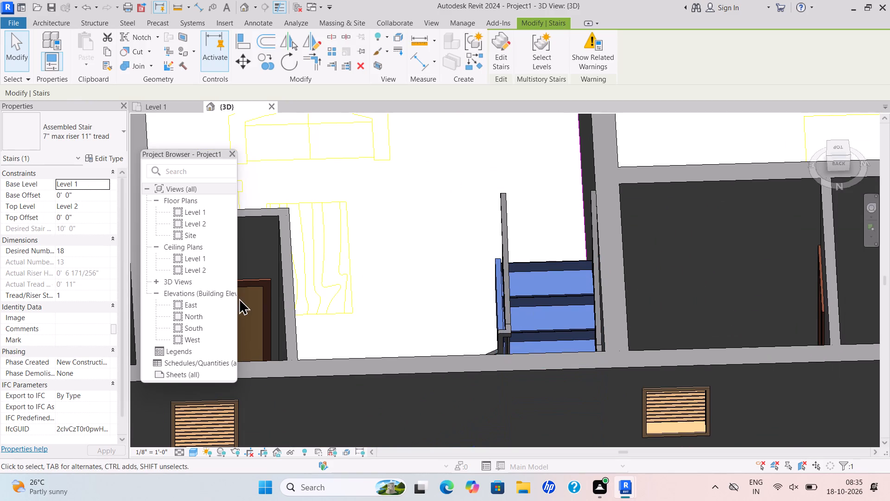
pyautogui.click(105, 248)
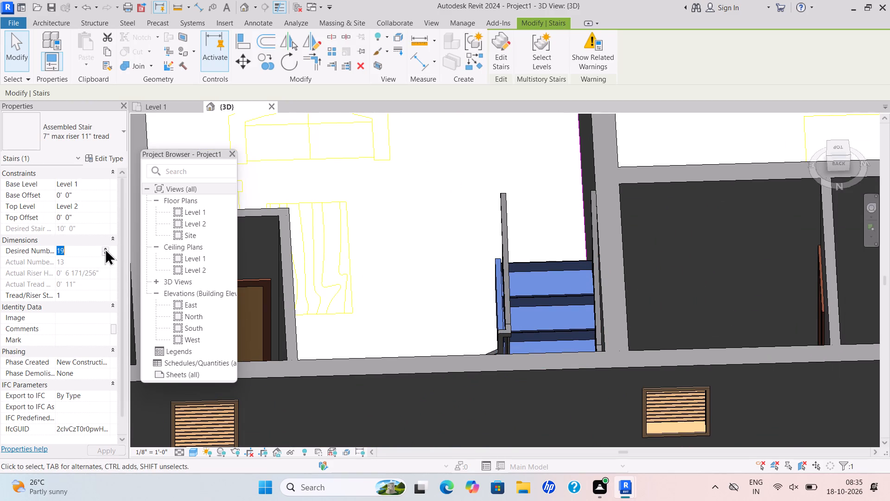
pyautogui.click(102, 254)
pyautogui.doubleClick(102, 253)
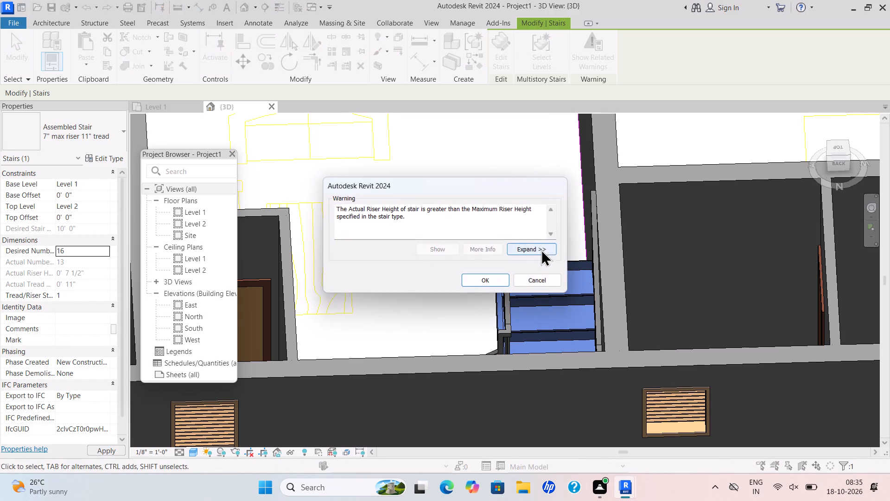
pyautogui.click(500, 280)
# Reduce the staircase's desired number of risers to 13.
pyautogui.scroll(3, 556, 303)
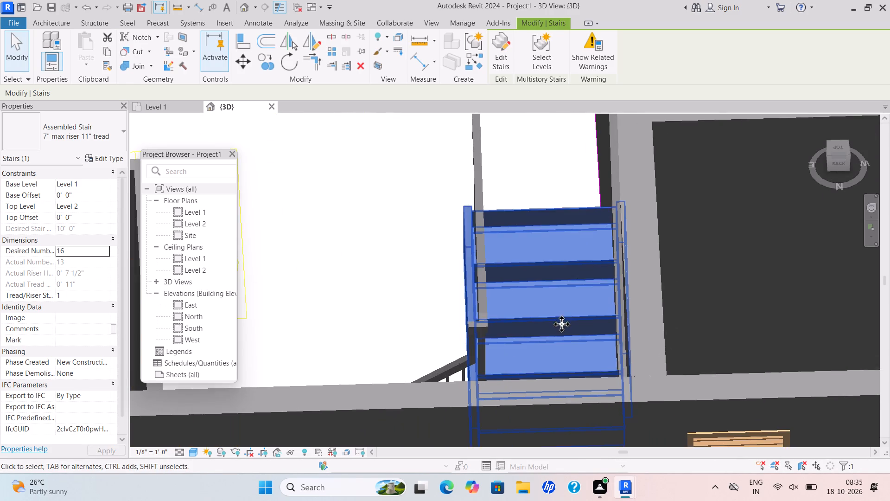
pyautogui.moveTo(560, 324); pyautogui.dragTo(642, 302, button='middle')
pyautogui.moveTo(528, 225); pyautogui.dragTo(513, 259, button='middle')
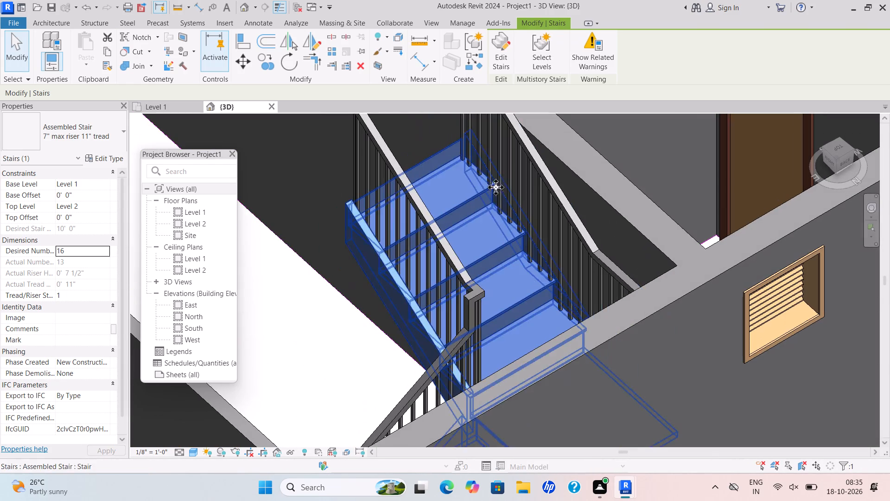
pyautogui.click(423, 173)
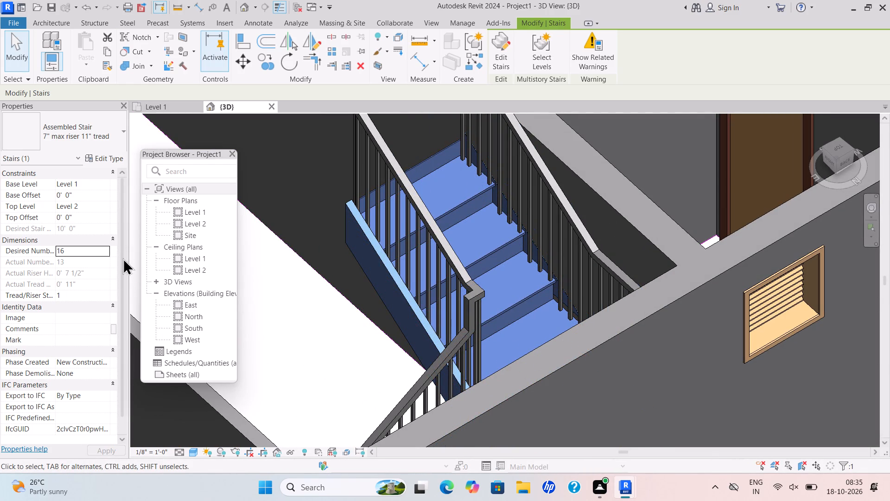
pyautogui.click(103, 252)
pyautogui.click(103, 252)
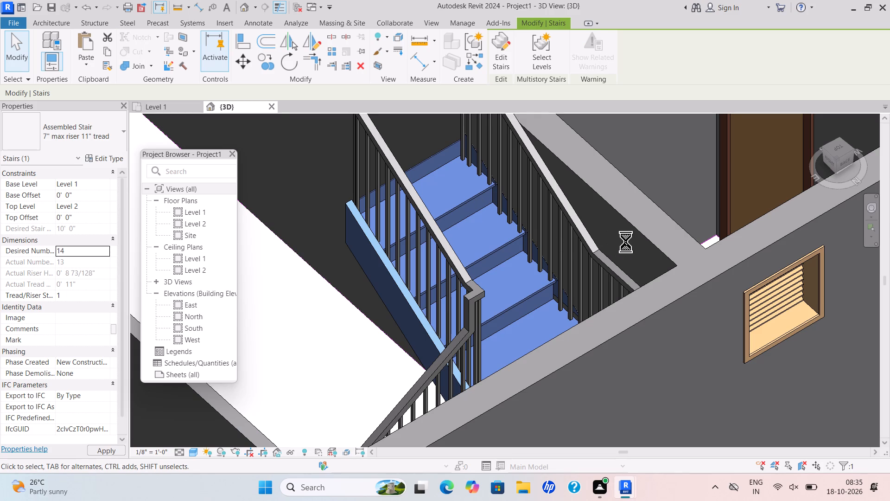
pyautogui.scroll(-1, 647, 231)
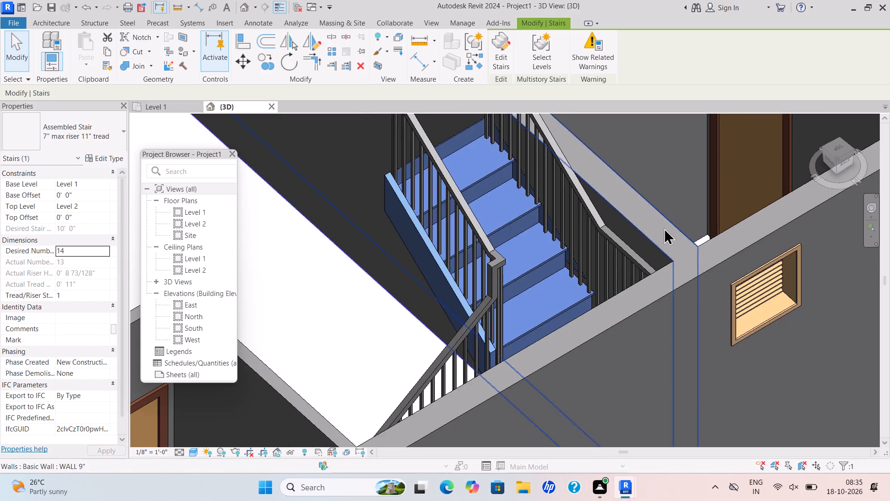
pyautogui.moveTo(655, 246); pyautogui.dragTo(624, 336, button='middle')
pyautogui.scroll(-1, 624, 335)
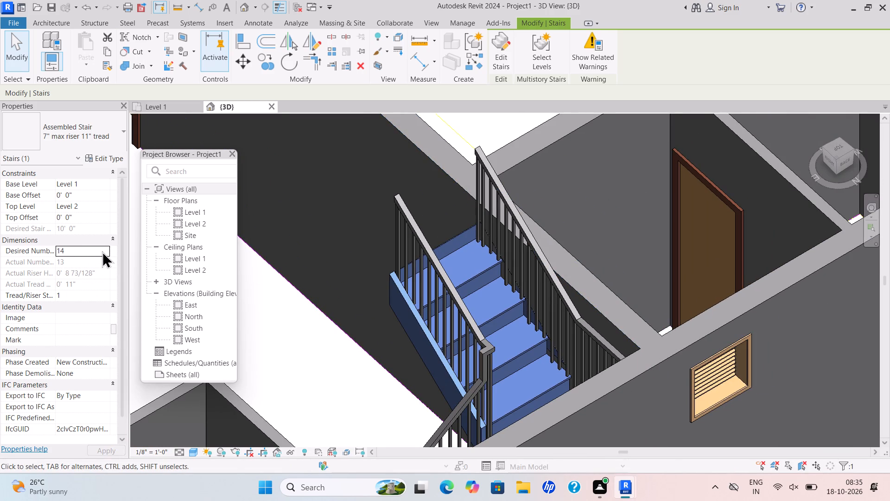
pyautogui.click(102, 251)
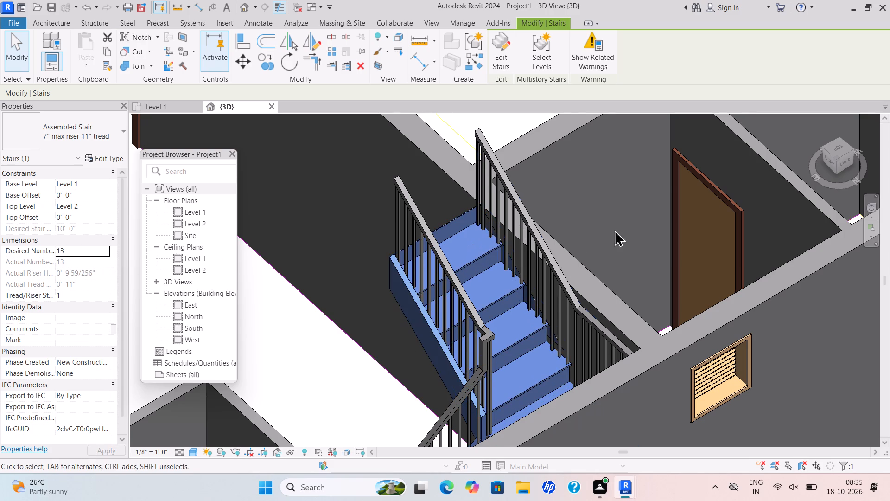
pyautogui.press('Escape')
# Examine the staircase and its fit among the surrounding rooms from several sides in 3D.
pyautogui.scroll(-6, 528, 263)
pyautogui.scroll(-1, 434, 324)
pyautogui.keyDown('shift'); pyautogui.moveTo(433, 326); pyautogui.dragTo(584, 282, button='middle'); pyautogui.keyUp('shift')
pyautogui.scroll(-1, 579, 287)
pyautogui.moveTo(589, 289); pyautogui.dragTo(603, 289, button='middle')
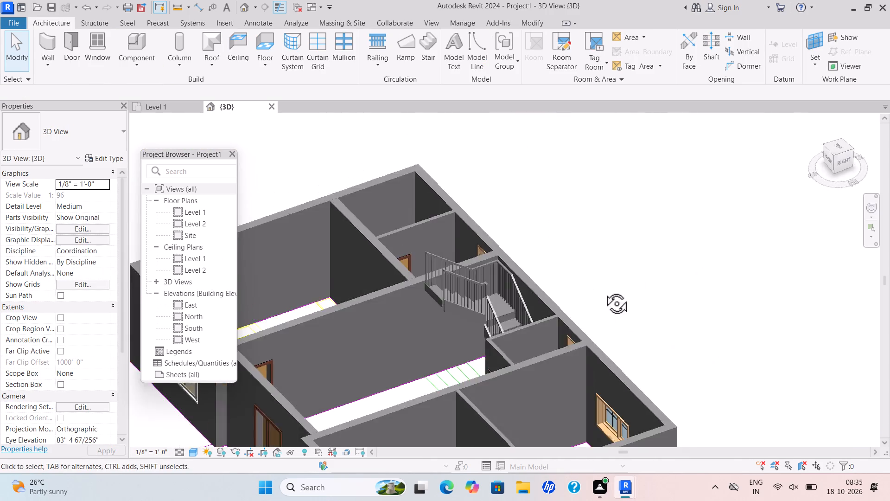
pyautogui.scroll(-1, 603, 289)
pyautogui.moveTo(603, 289); pyautogui.dragTo(679, 237, button='middle')
pyautogui.keyDown('shift'); pyautogui.moveTo(601, 335); pyautogui.dragTo(743, 285, button='middle'); pyautogui.keyUp('shift')
pyautogui.keyDown('shift'); pyautogui.moveTo(743, 294); pyautogui.dragTo(529, 328, button='middle'); pyautogui.keyUp('shift')
pyautogui.keyDown('shift'); pyautogui.scroll(-1, 742, 293); pyautogui.keyUp('shift')
pyautogui.moveTo(470, 338); pyautogui.dragTo(416, 347, button='middle')
pyautogui.keyDown('shift'); pyautogui.scroll(-1, 421, 348); pyautogui.keyUp('shift')
pyautogui.moveTo(423, 338); pyautogui.dragTo(583, 287, button='middle')
pyautogui.keyDown('shift'); pyautogui.moveTo(582, 307); pyautogui.dragTo(566, 323, button='middle'); pyautogui.keyUp('shift')
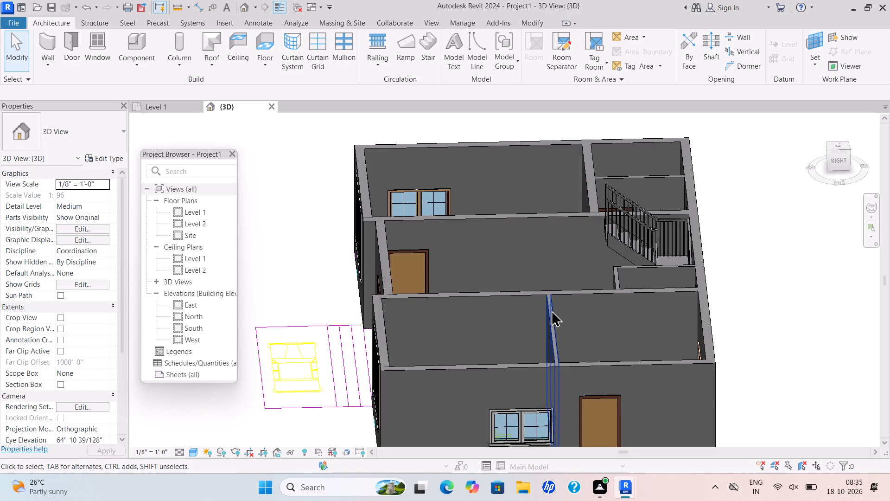
# In the Level 1 plan, start a floor and duplicate the Generic - 12" type as FLOOR 6".
pyautogui.click(158, 104)
pyautogui.scroll(-9, 546, 227)
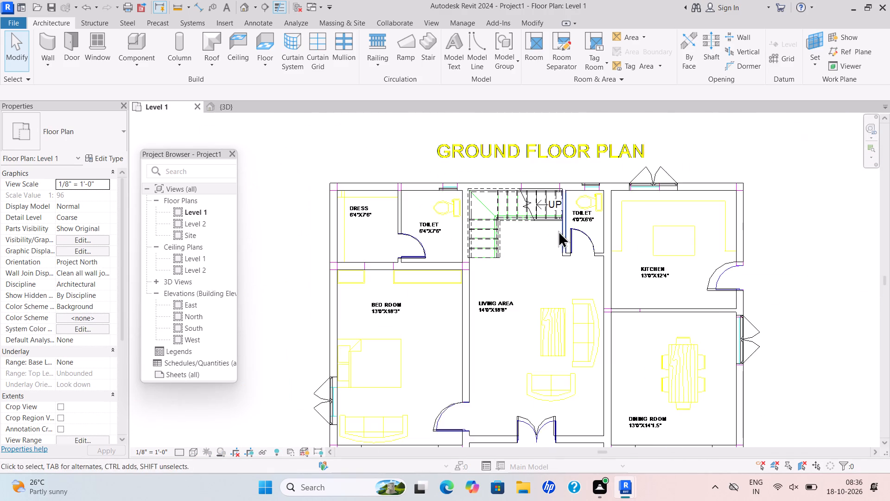
pyautogui.scroll(-2, 558, 231)
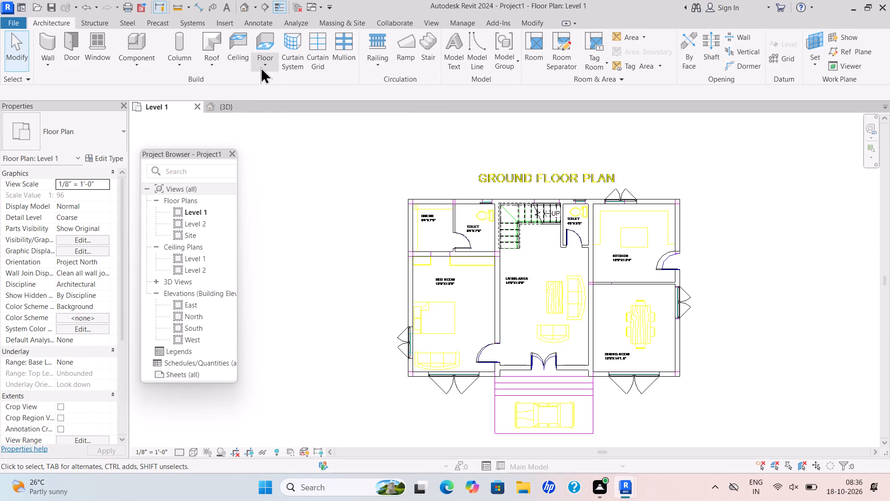
pyautogui.click(261, 67)
pyautogui.click(273, 84)
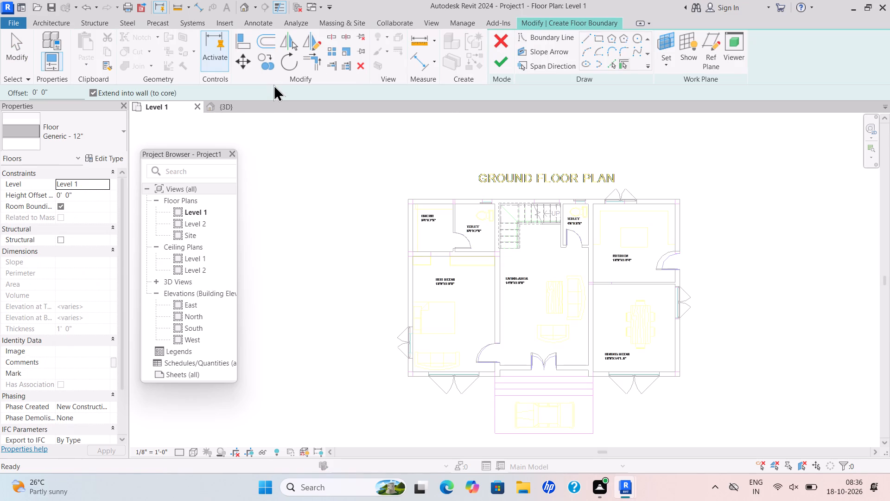
pyautogui.click(92, 156)
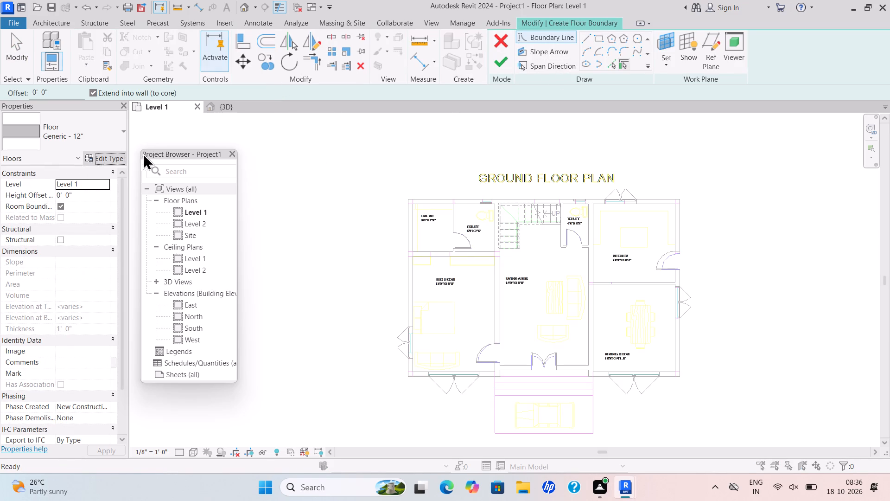
pyautogui.click(738, 103)
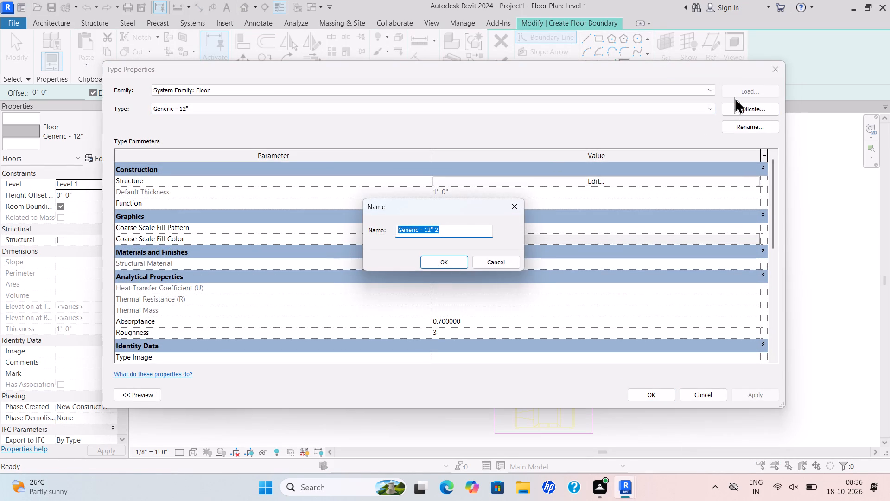
pyautogui.press('BackSpace')
pyautogui.write('FLOOR')
pyautogui.press('space')
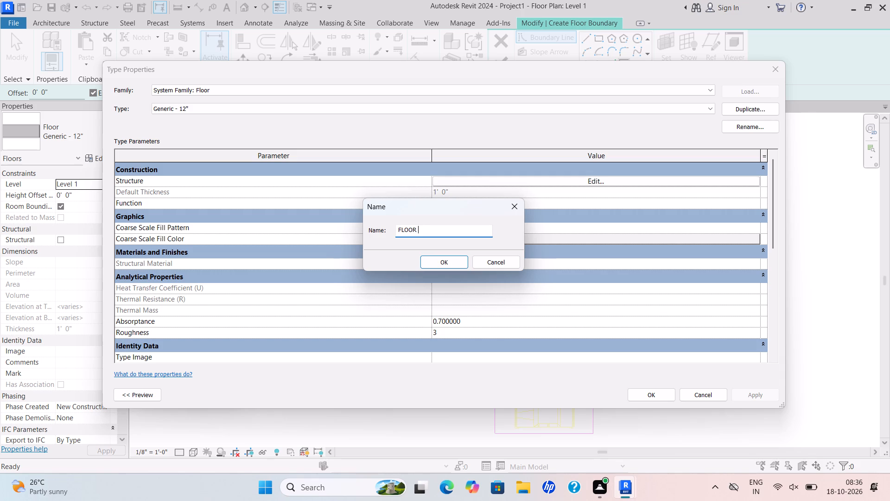
pyautogui.write('6"')
pyautogui.press('Return')
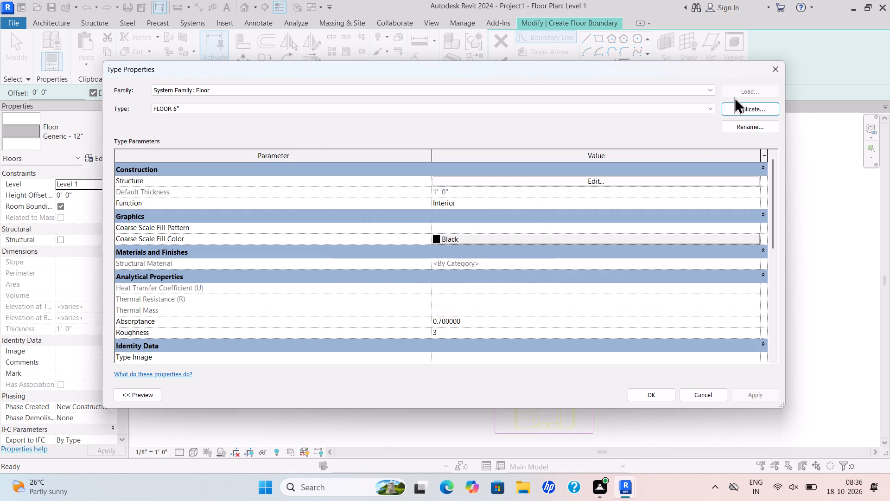
# Set the structure layer thickness of the FLOOR 6" type to 6".
pyautogui.click(604, 180)
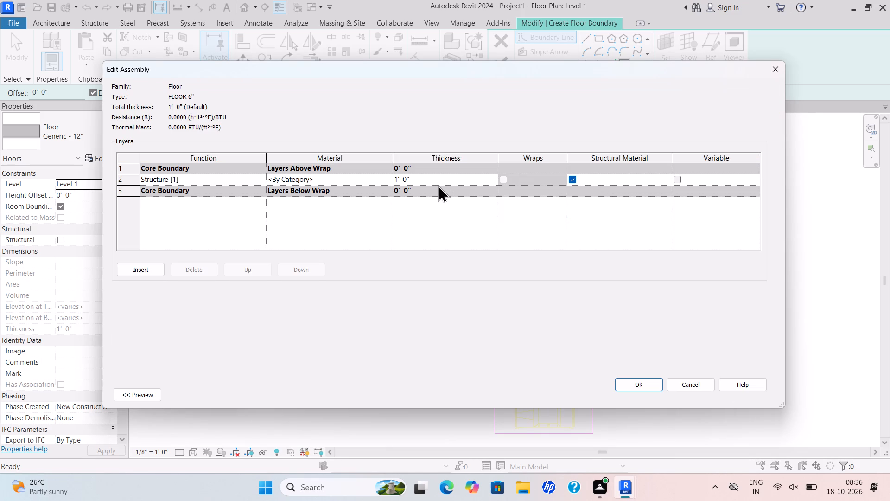
pyautogui.moveTo(432, 180); pyautogui.dragTo(364, 191)
pyautogui.press('BackSpace')
pyautogui.write('6"')
pyautogui.press('Return')
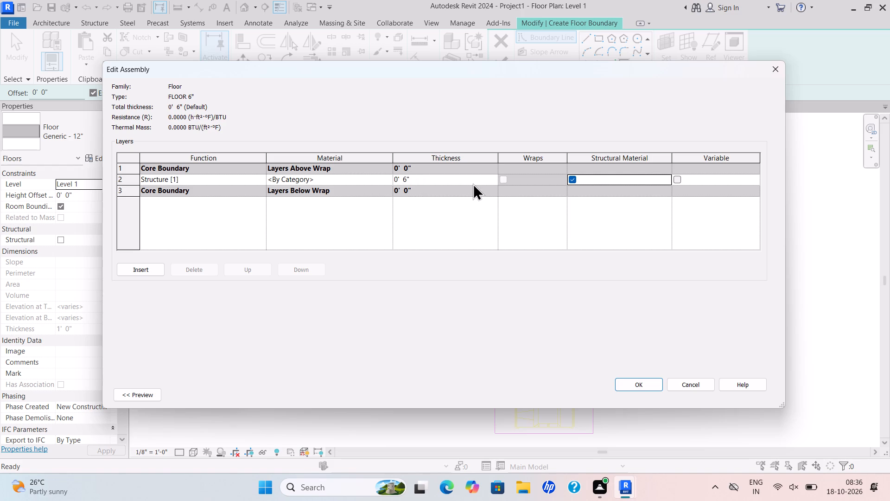
# Accept the edited layer structure and apply the FLOOR 6" type to the new floor.
pyautogui.click(655, 379)
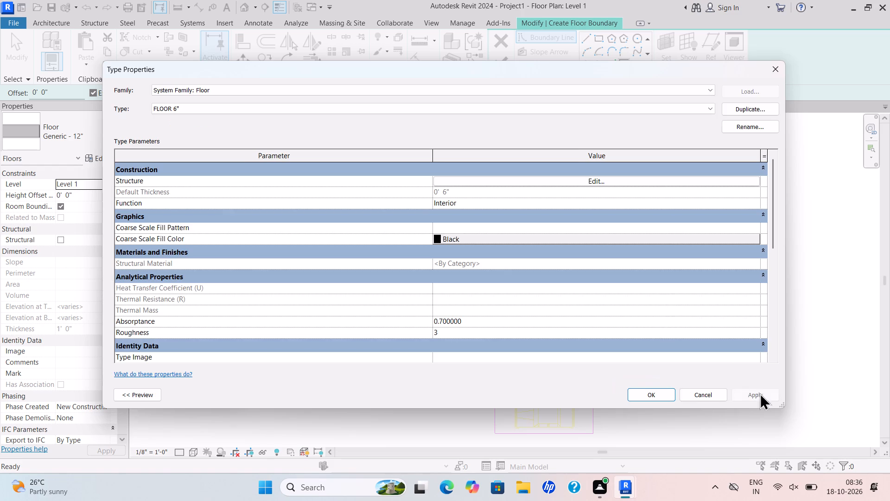
pyautogui.click(764, 395)
pyautogui.click(652, 390)
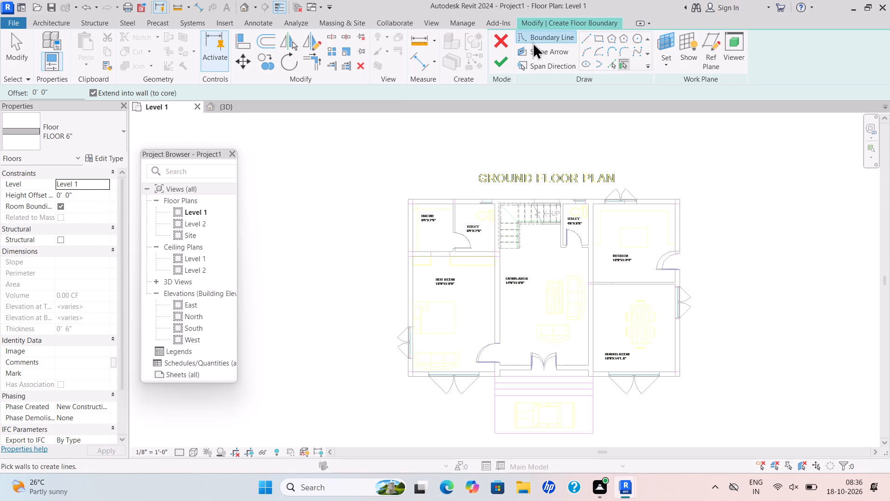
# Sketch a rectangular floor boundary between opposite outer wall corners of the house and finish the FLOOR 6" floor.
pyautogui.click(600, 36)
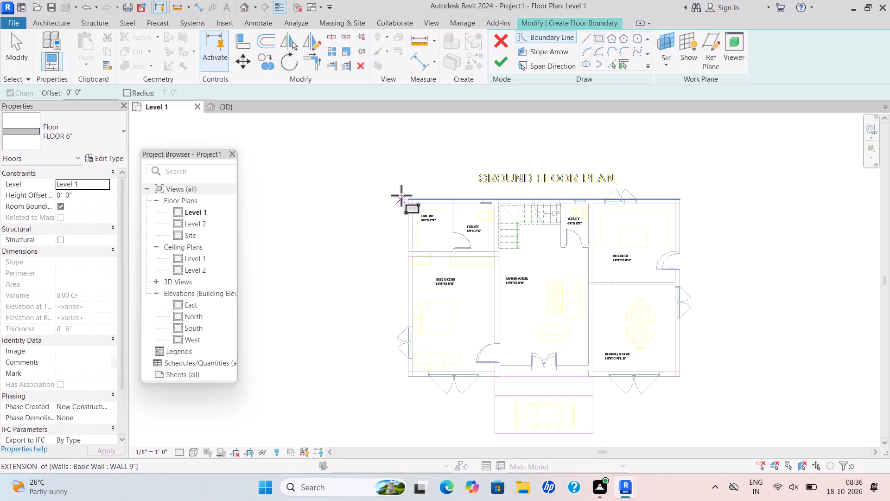
pyautogui.scroll(5, 401, 195)
pyautogui.moveTo(413, 199); pyautogui.dragTo(420, 200)
pyautogui.scroll(-5, 813, 332)
pyautogui.moveTo(814, 333); pyautogui.dragTo(770, 287, button='middle')
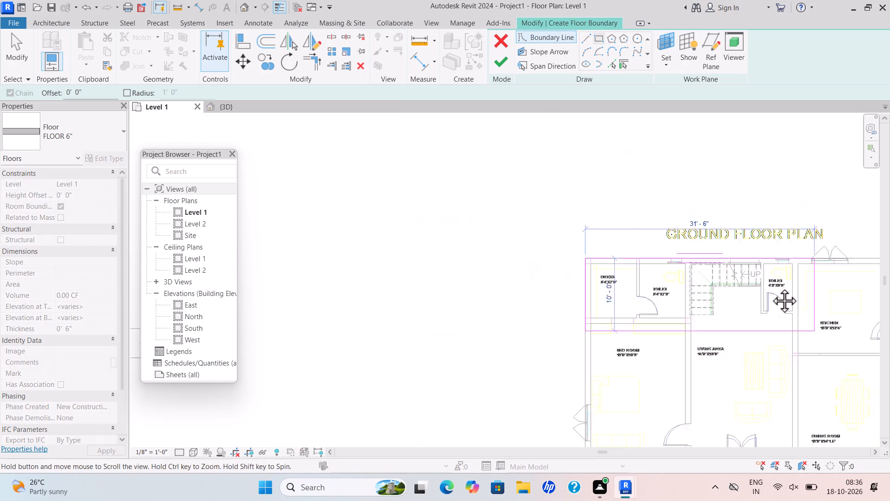
pyautogui.moveTo(770, 287); pyautogui.dragTo(514, 117, button='middle')
pyautogui.scroll(4, 590, 237)
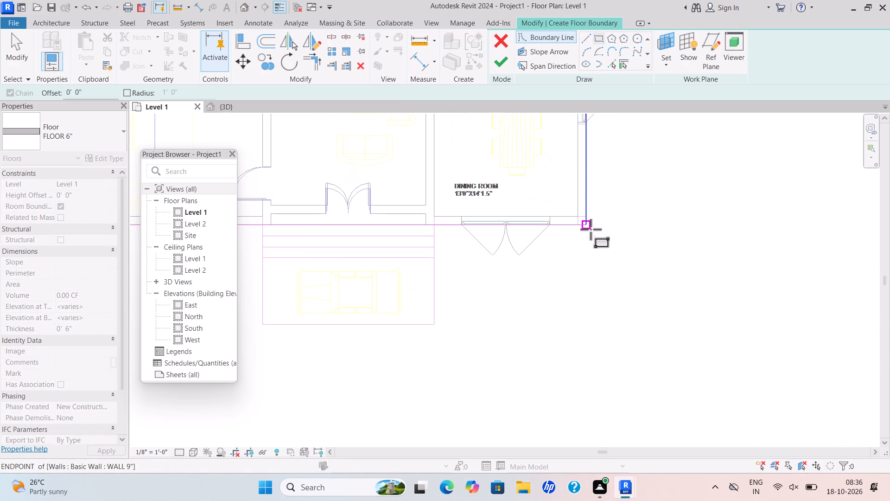
pyautogui.scroll(4, 591, 229)
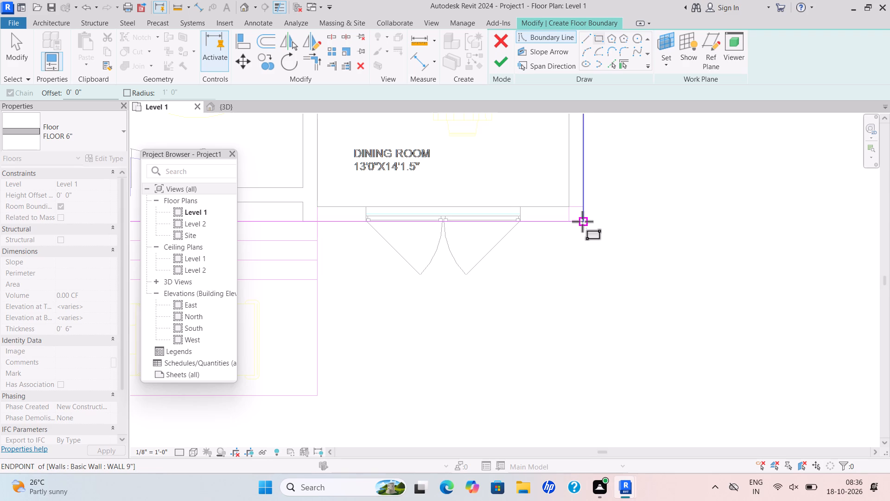
pyautogui.click(581, 221)
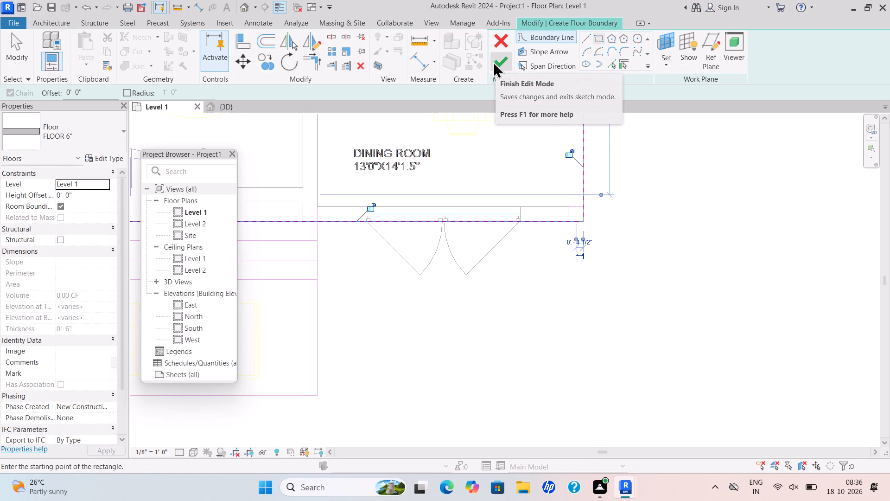
pyautogui.click(498, 62)
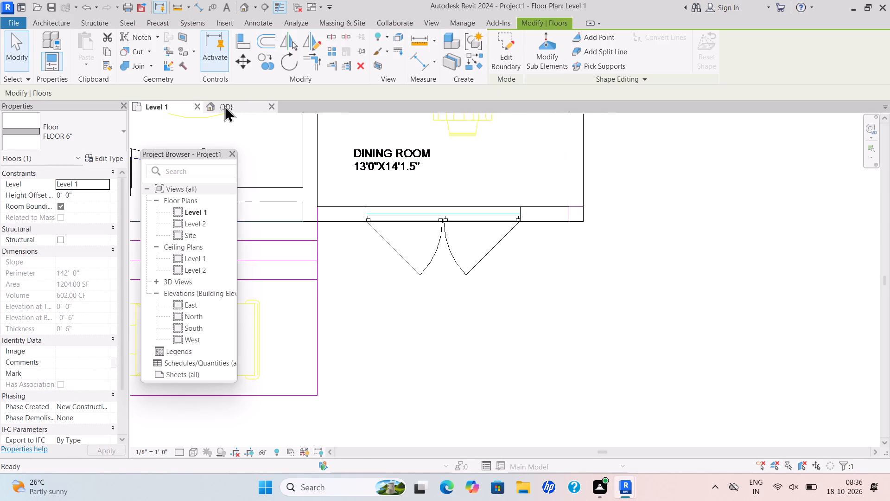
# Examine the new floor in 3D, checking the entrance, the room interiors and the slab edge beneath the outer walls.
pyautogui.click(224, 105)
pyautogui.scroll(-9, 525, 270)
pyautogui.keyDown('shift'); pyautogui.moveTo(483, 322); pyautogui.dragTo(566, 307, button='middle'); pyautogui.keyUp('shift')
pyautogui.scroll(5, 567, 306)
pyautogui.press('Escape')
pyautogui.scroll(6, 493, 311)
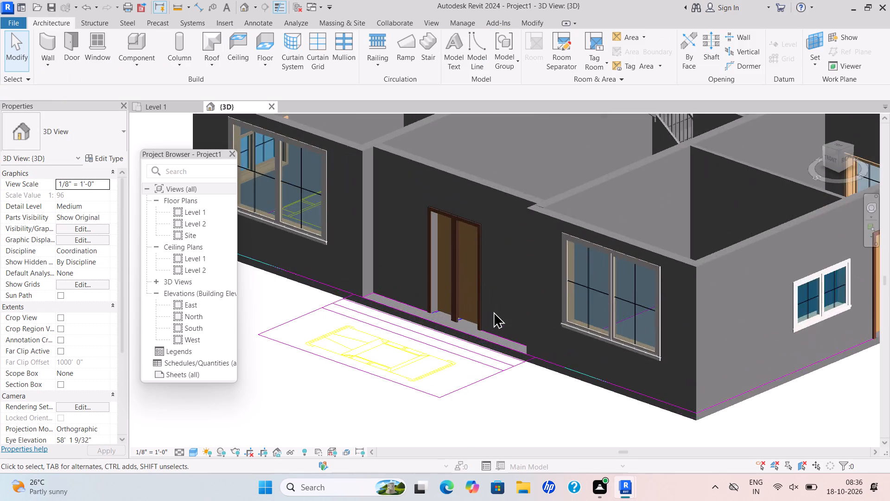
pyautogui.scroll(5, 493, 311)
pyautogui.scroll(-7, 493, 313)
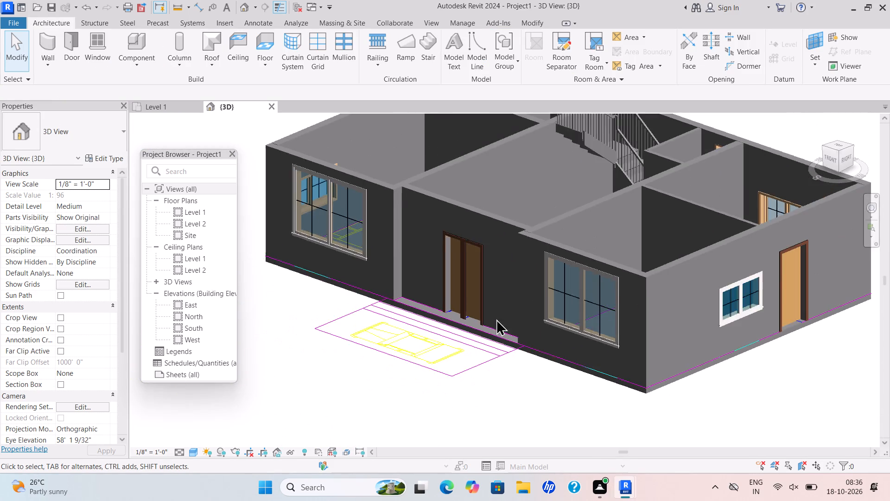
pyautogui.scroll(-2, 496, 319)
pyautogui.keyDown('shift'); pyautogui.moveTo(516, 336); pyautogui.dragTo(581, 320, button='middle'); pyautogui.keyUp('shift')
pyautogui.scroll(3, 546, 319)
pyautogui.keyDown('shift'); pyautogui.moveTo(538, 319); pyautogui.dragTo(590, 337, button='middle'); pyautogui.keyUp('shift')
pyautogui.keyDown('shift'); pyautogui.moveTo(586, 359); pyautogui.dragTo(532, 430, button='middle'); pyautogui.keyUp('shift')
pyautogui.keyDown('shift'); pyautogui.moveTo(543, 392); pyautogui.dragTo(530, 438, button='middle'); pyautogui.keyUp('shift')
pyautogui.scroll(1, 716, 295)
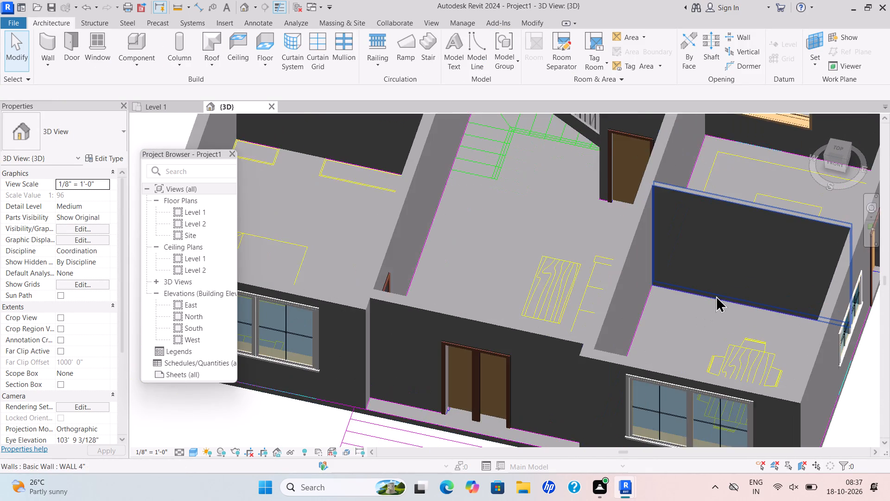
pyautogui.scroll(-1, 716, 295)
pyautogui.keyDown('shift'); pyautogui.moveTo(713, 295); pyautogui.dragTo(618, 125, button='middle'); pyautogui.keyUp('shift')
pyautogui.scroll(5, 486, 345)
pyautogui.scroll(-1, 506, 319)
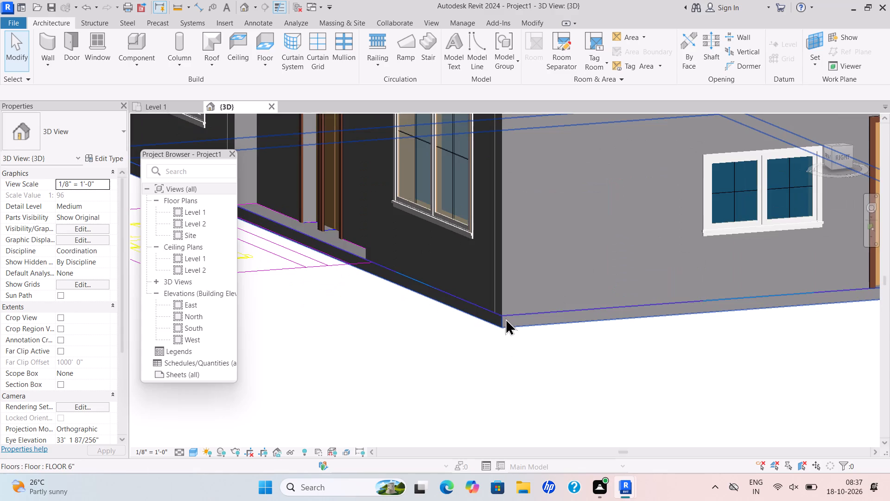
pyautogui.scroll(-1, 505, 318)
pyautogui.moveTo(505, 318); pyautogui.dragTo(613, 340, button='middle')
pyautogui.keyDown('shift'); pyautogui.moveTo(604, 334); pyautogui.dragTo(620, 381, button='middle'); pyautogui.keyUp('shift')
pyautogui.keyDown('shift'); pyautogui.scroll(-9, 620, 381); pyautogui.keyUp('shift')
pyautogui.keyDown('shift'); pyautogui.moveTo(605, 351); pyautogui.dragTo(613, 376, button='middle'); pyautogui.keyUp('shift')
pyautogui.moveTo(589, 301); pyautogui.dragTo(466, 338, button='middle')
# From the Level 1 plan, start a footprint roof placed on Level 2 and duplicate the Generic - 12" type as ROOF 6".
pyautogui.click(177, 108)
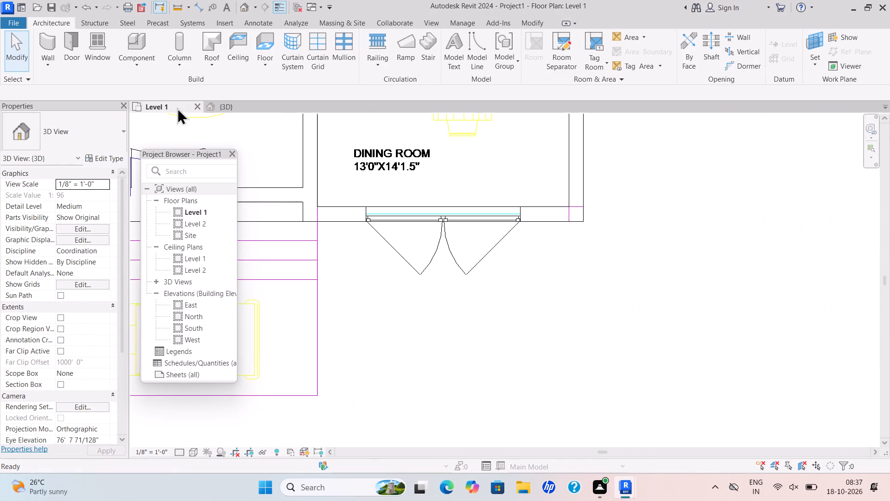
pyautogui.scroll(-10, 559, 294)
pyautogui.moveTo(564, 283); pyautogui.dragTo(578, 291, button='middle')
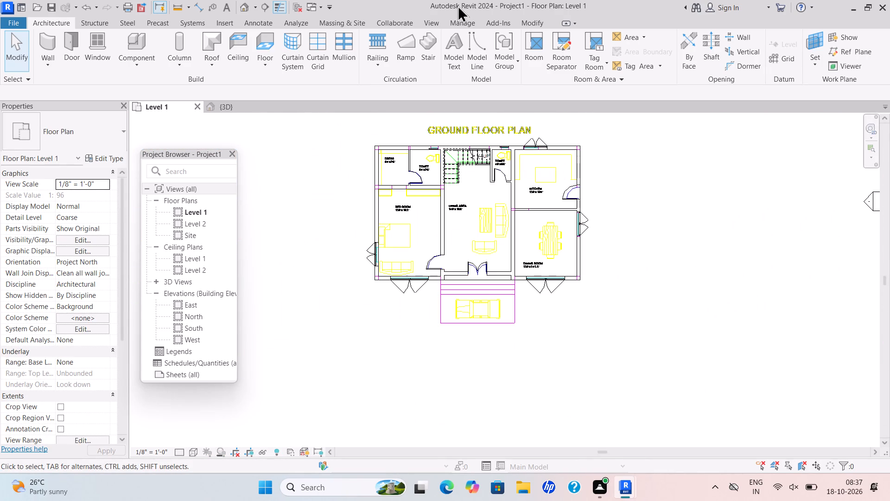
pyautogui.click(217, 62)
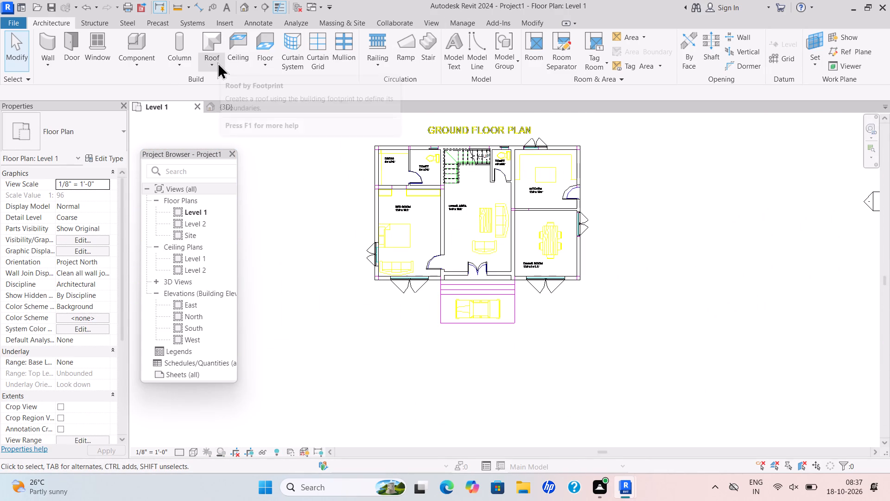
pyautogui.click(225, 76)
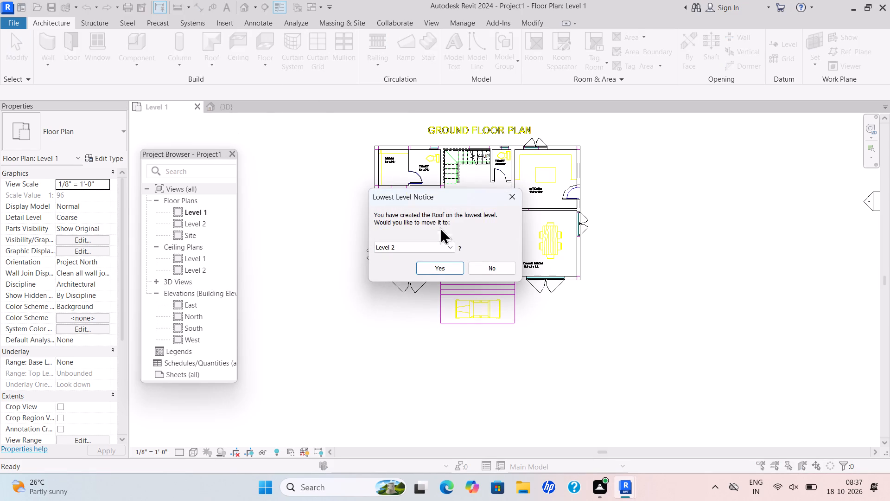
pyautogui.click(447, 264)
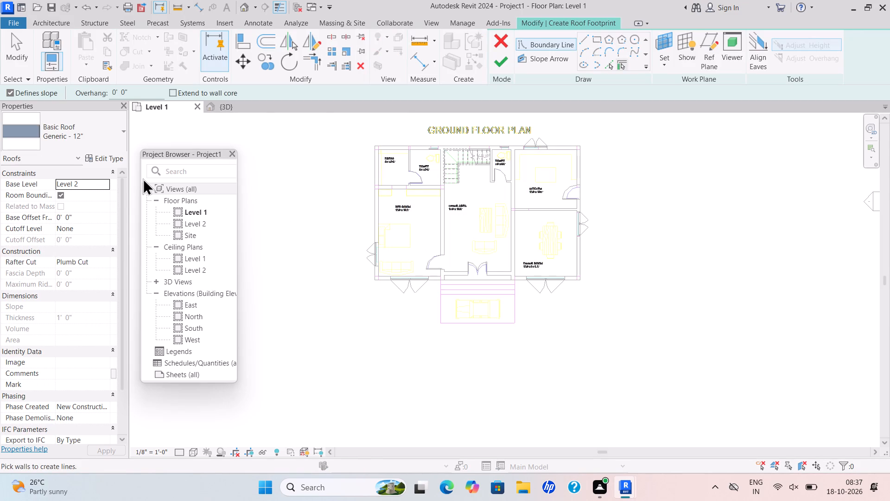
pyautogui.click(105, 157)
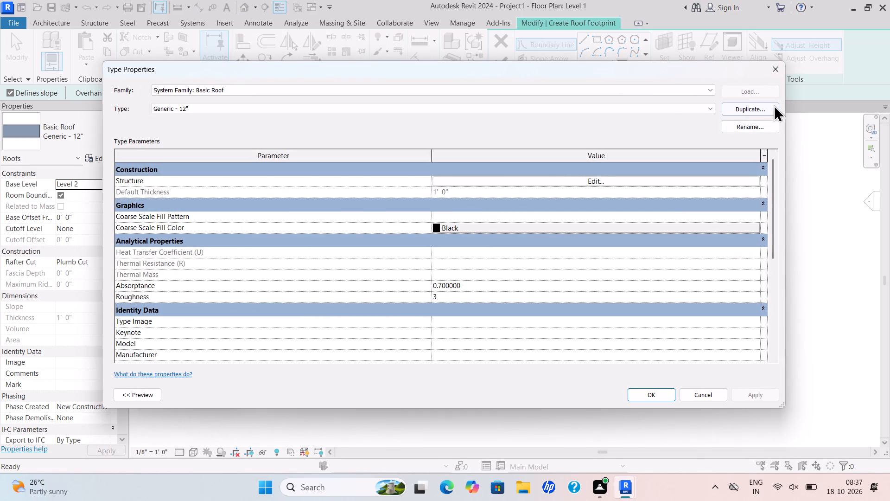
pyautogui.click(772, 103)
pyautogui.press('BackSpace')
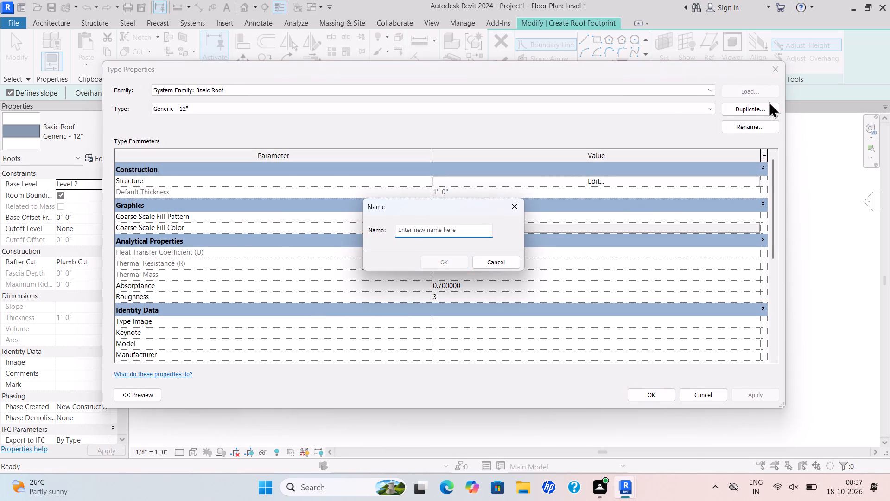
pyautogui.write('ROOF 6"')
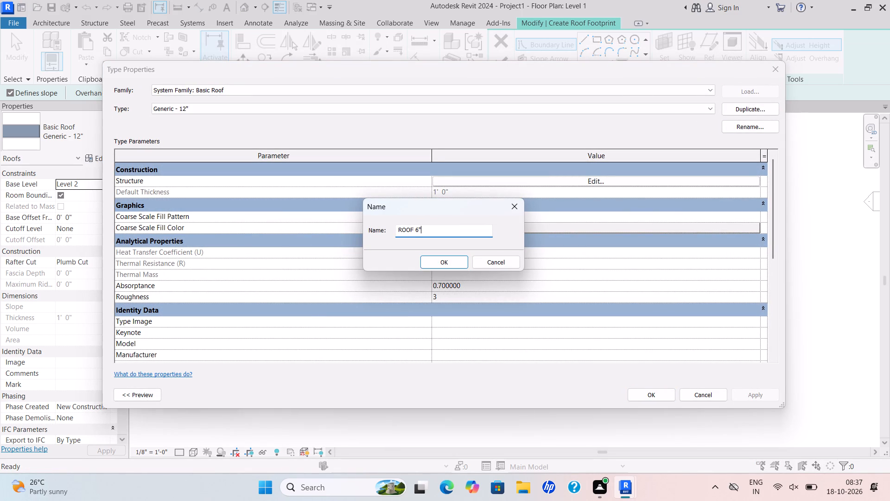
pyautogui.press('Return')
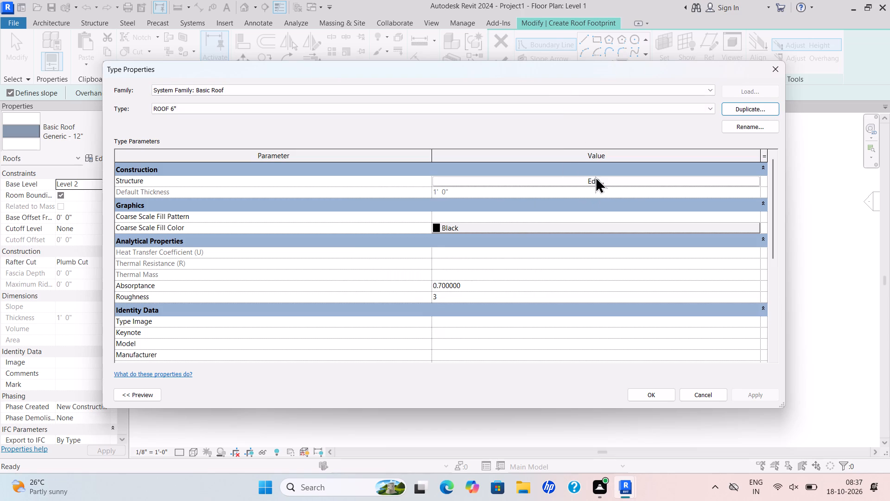
# Set the structure layer thickness of the ROOF 6" type to 6" and apply the type.
pyautogui.click(587, 183)
pyautogui.moveTo(469, 183); pyautogui.dragTo(385, 204)
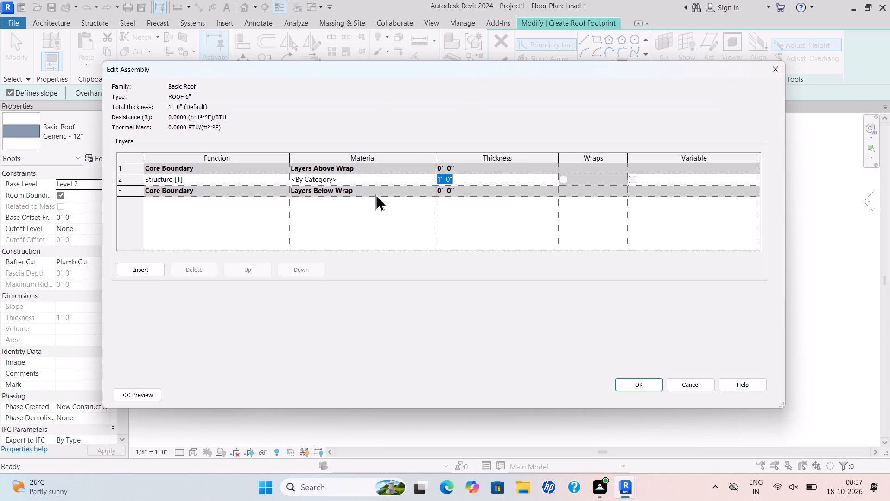
pyautogui.press('BackSpace')
pyautogui.write('6"')
pyautogui.press('Return')
pyautogui.click(643, 385)
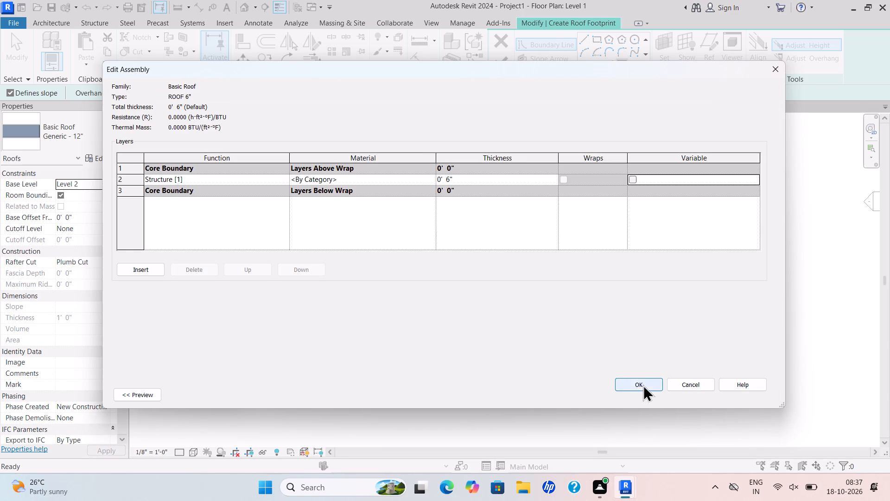
pyautogui.click(750, 395)
pyautogui.click(661, 393)
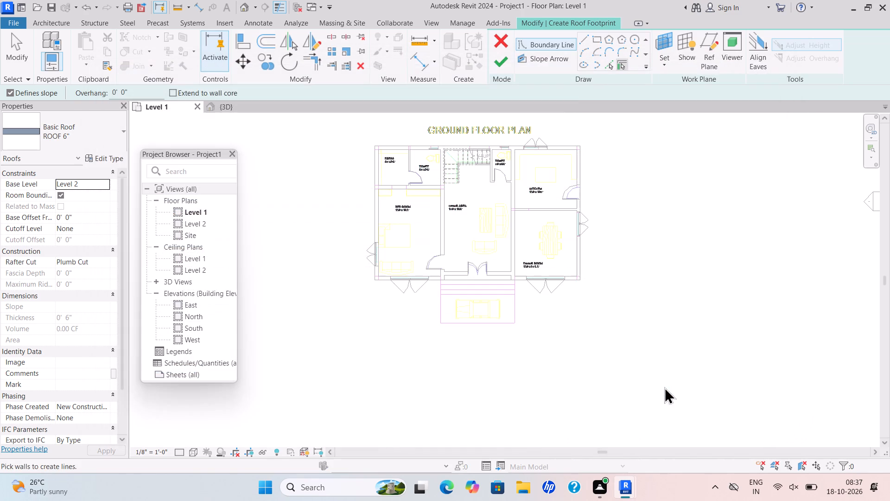
# Sketch a rectangular roof footprint without defined slope, offset 3' outside the outer wall corners of the house.
pyautogui.click(597, 35)
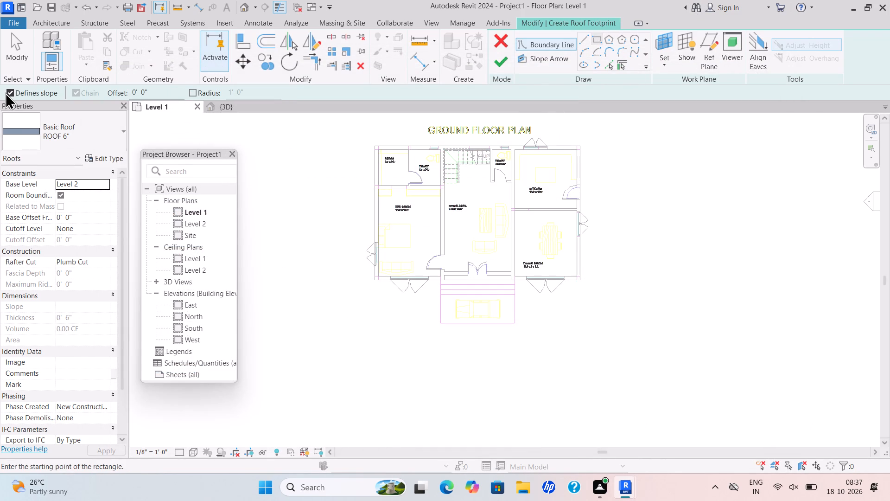
pyautogui.click(9, 90)
pyautogui.moveTo(159, 93); pyautogui.dragTo(118, 96)
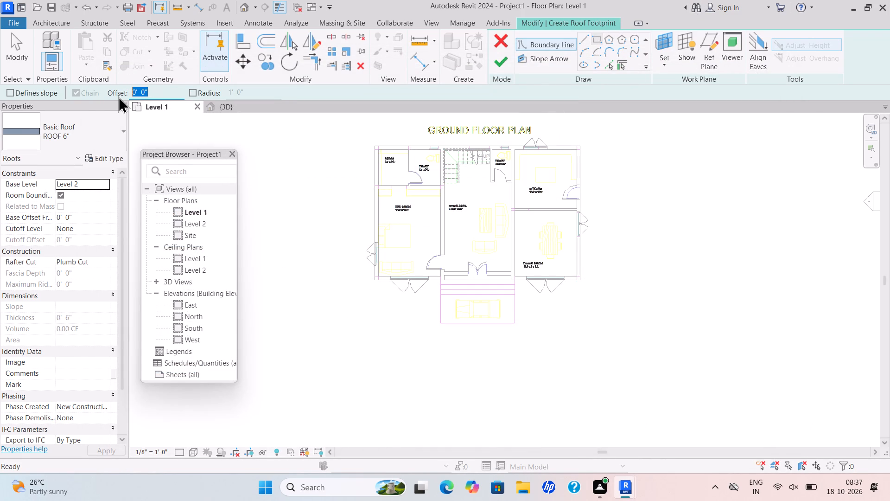
pyautogui.press('BackSpace')
pyautogui.write("3'")
pyautogui.press('Return')
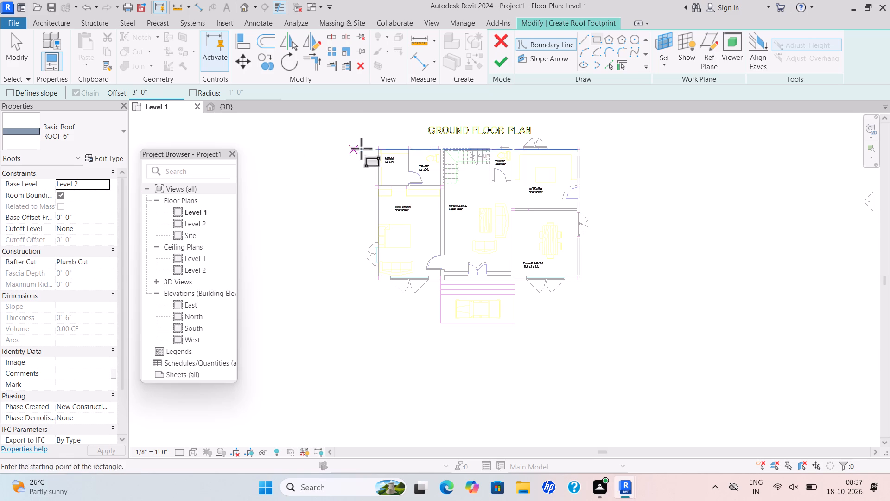
pyautogui.scroll(5, 374, 135)
pyautogui.moveTo(374, 157); pyautogui.dragTo(379, 161)
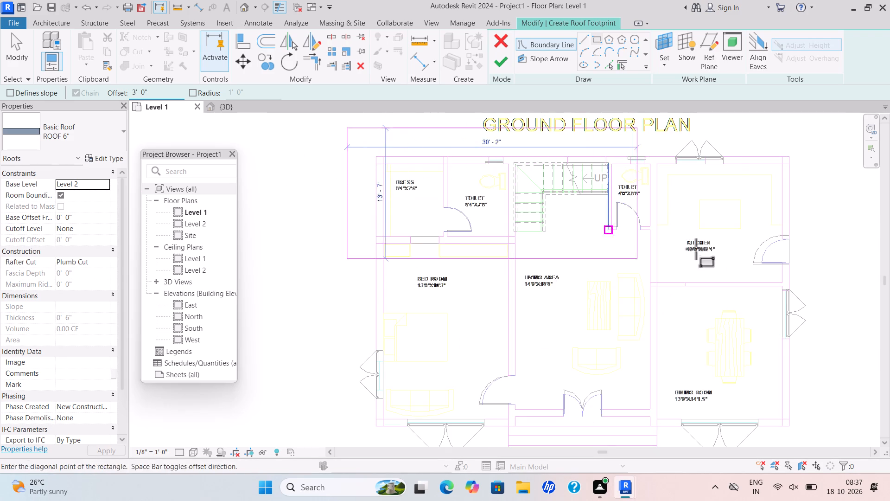
pyautogui.scroll(-3, 793, 337)
pyautogui.moveTo(793, 338); pyautogui.dragTo(692, 198, button='middle')
pyautogui.scroll(3, 697, 257)
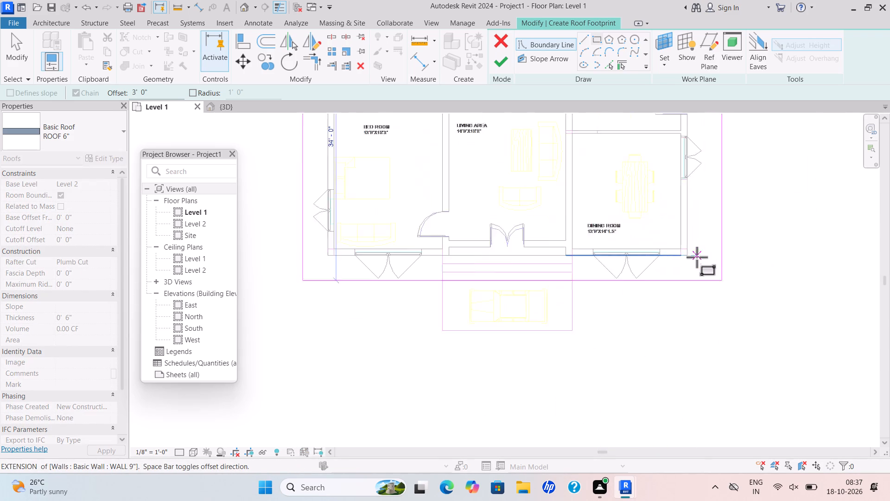
pyautogui.scroll(1, 697, 257)
pyautogui.click(683, 259)
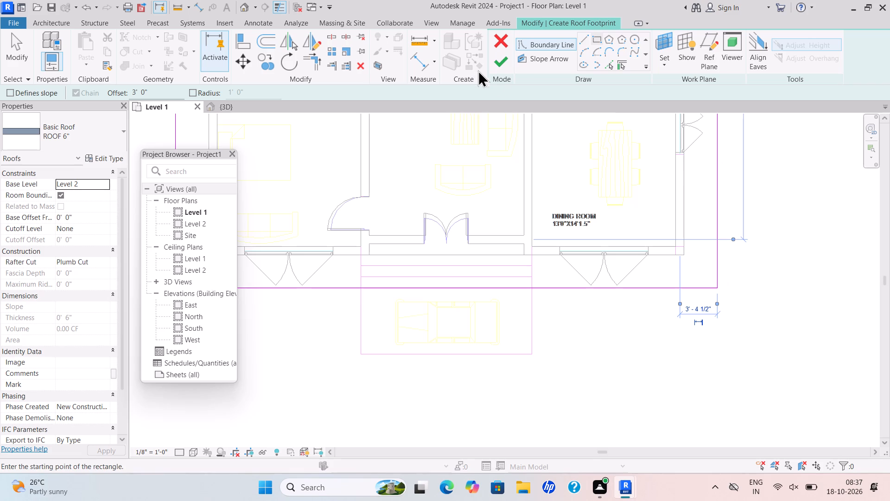
# Finish the roof footprint and attach the highlighted walls to the roof.
pyautogui.click(502, 60)
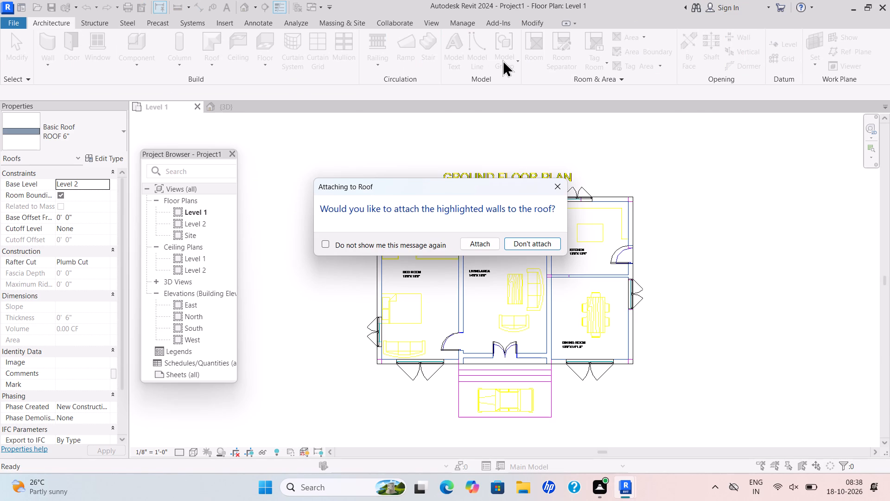
pyautogui.click(476, 241)
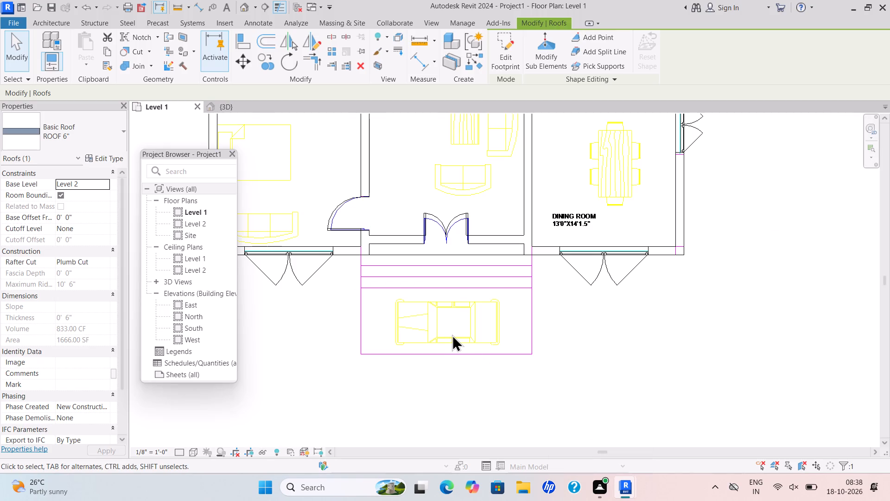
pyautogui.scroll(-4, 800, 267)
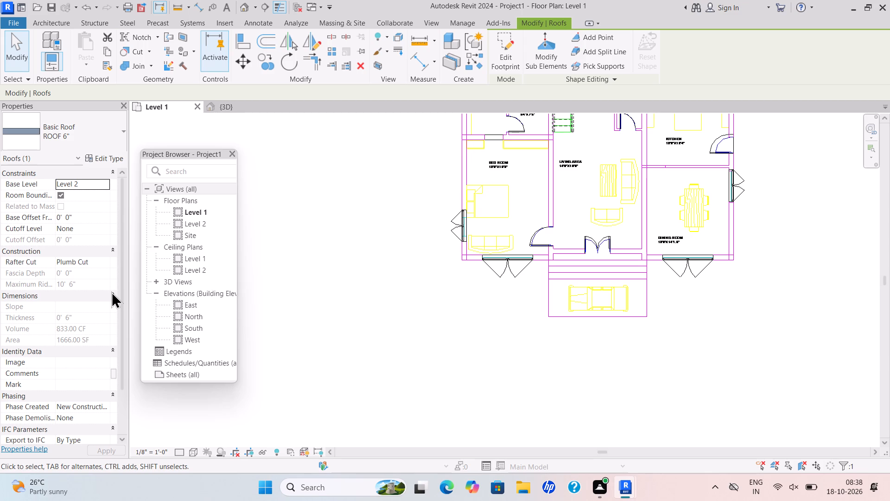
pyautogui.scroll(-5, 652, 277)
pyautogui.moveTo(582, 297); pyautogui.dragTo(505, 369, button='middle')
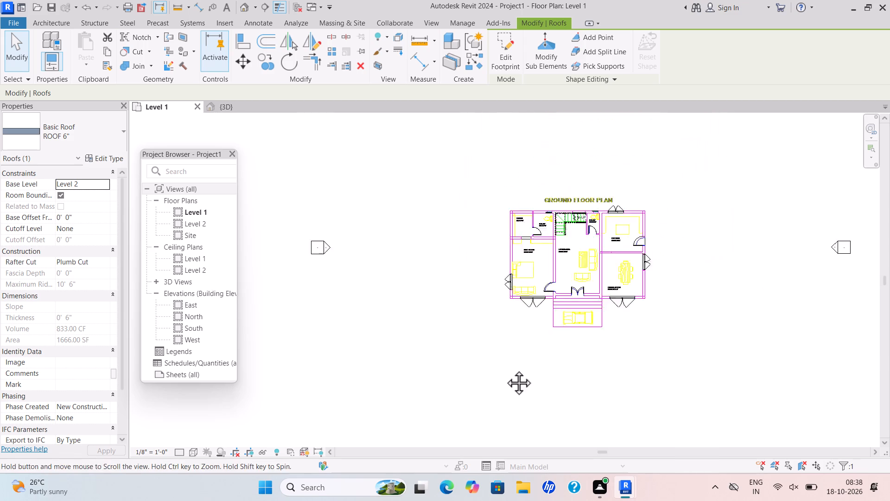
# Examine the new roof and its overhang over the house walls in the 3D view.
pyautogui.moveTo(505, 369); pyautogui.dragTo(466, 394, button='middle')
pyautogui.scroll(3, 471, 362)
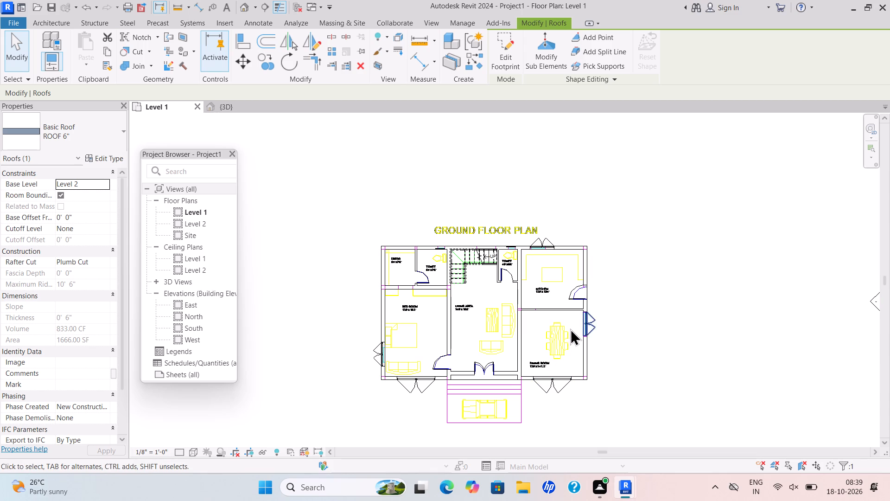
pyautogui.scroll(3, 567, 326)
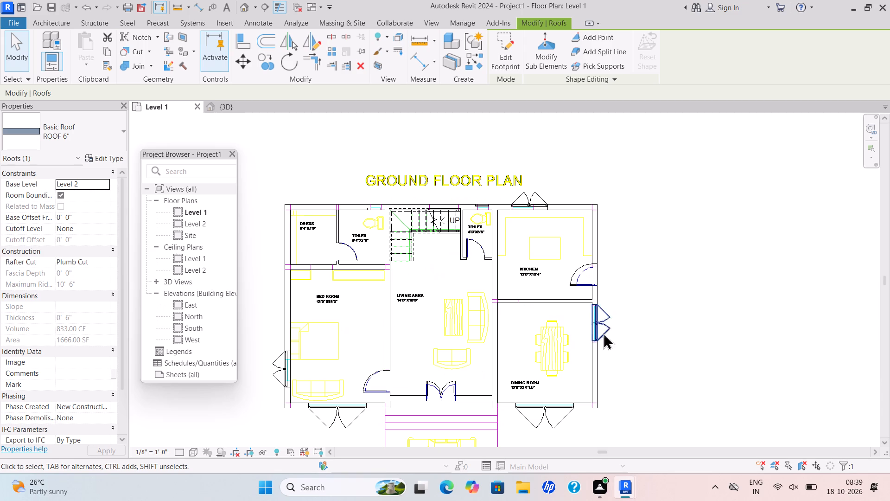
pyautogui.click(243, 105)
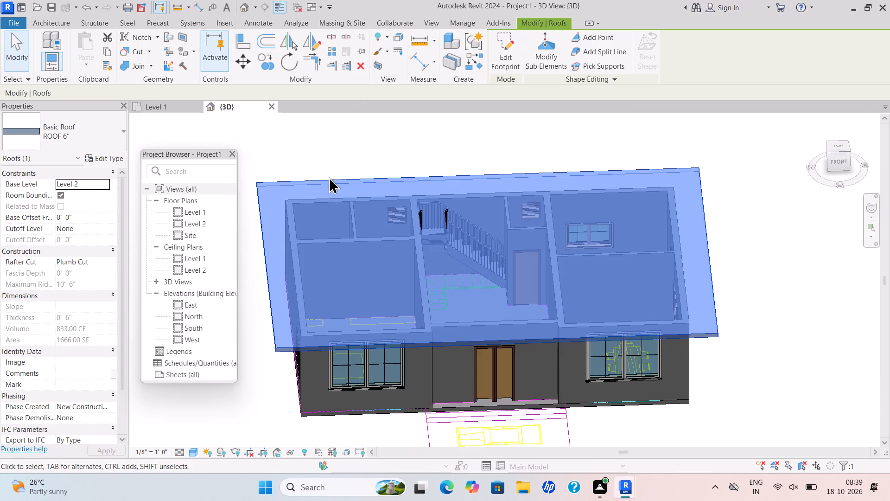
pyautogui.click(410, 232)
pyautogui.scroll(-2, 410, 242)
pyautogui.keyDown('shift'); pyautogui.moveTo(432, 275); pyautogui.dragTo(437, 256, button='middle'); pyautogui.keyUp('shift')
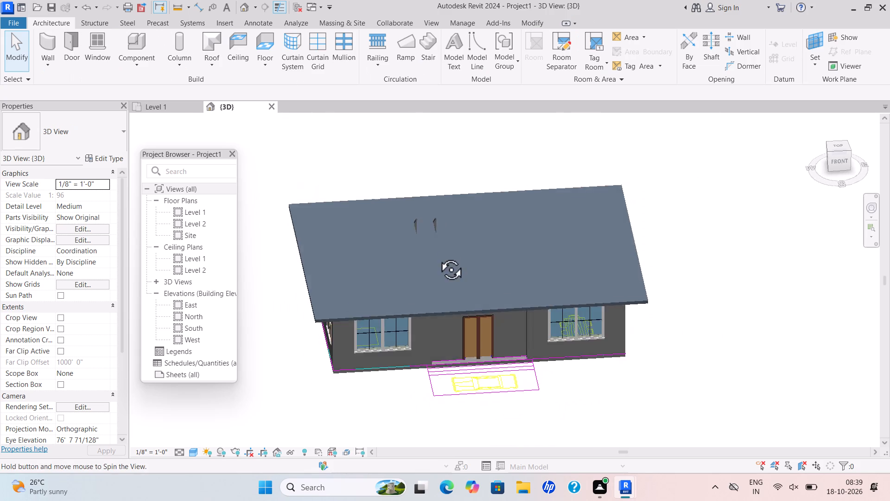
pyautogui.keyDown('shift'); pyautogui.moveTo(437, 256); pyautogui.dragTo(439, 231, button='middle'); pyautogui.keyUp('shift')
pyautogui.scroll(1, 439, 230)
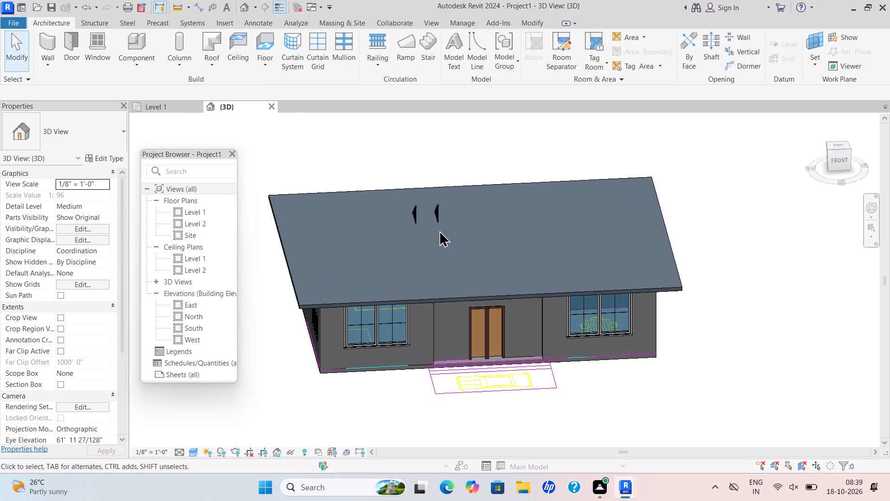
pyautogui.scroll(2, 439, 230)
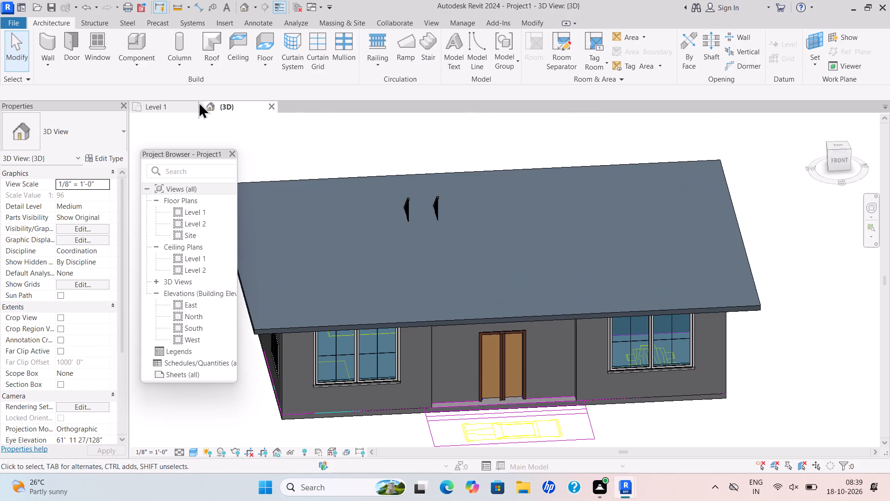
# From the Level 1 plan, sketch a rectangular railing path with base level Level 2, offset 3' outside the outer wall corners.
pyautogui.click(155, 104)
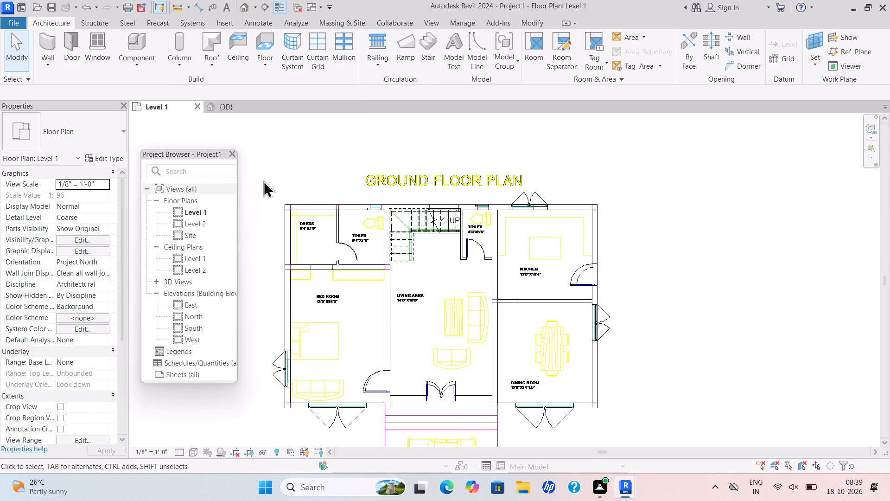
pyautogui.click(380, 58)
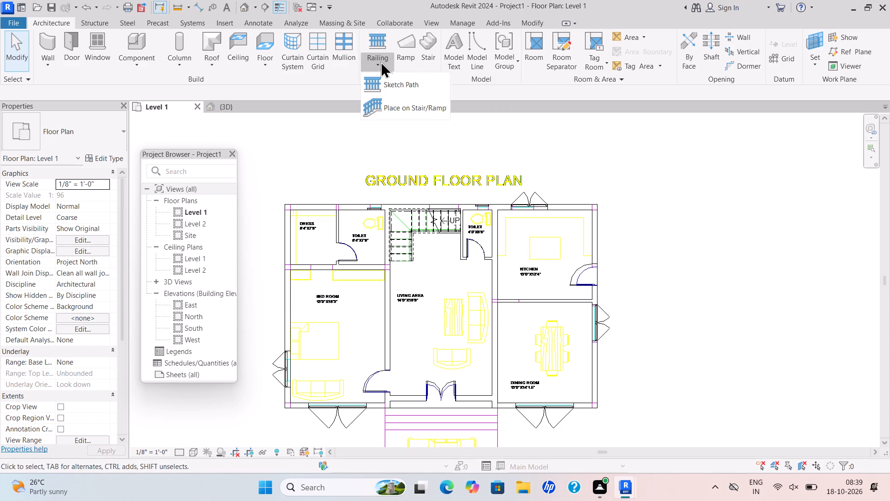
pyautogui.click(383, 74)
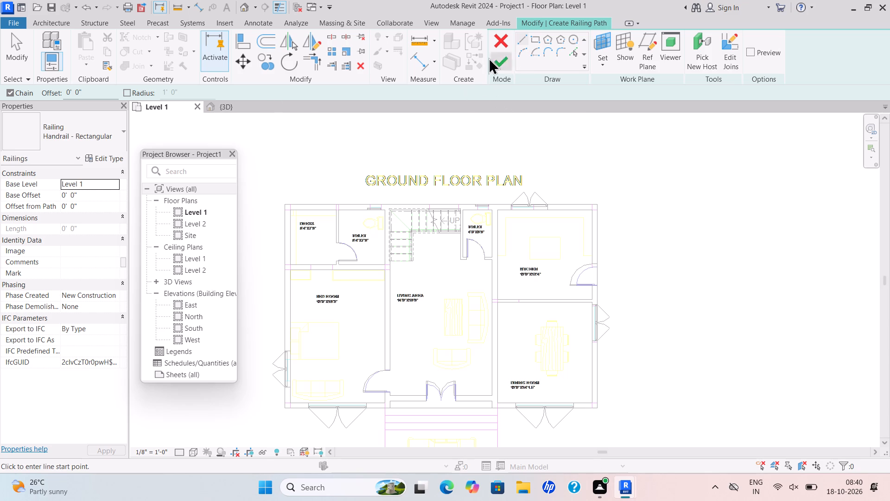
pyautogui.click(110, 179)
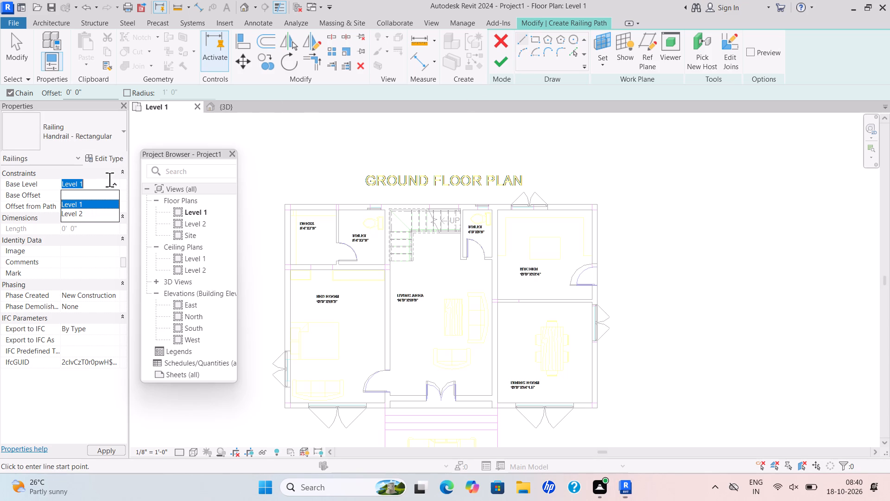
pyautogui.click(97, 211)
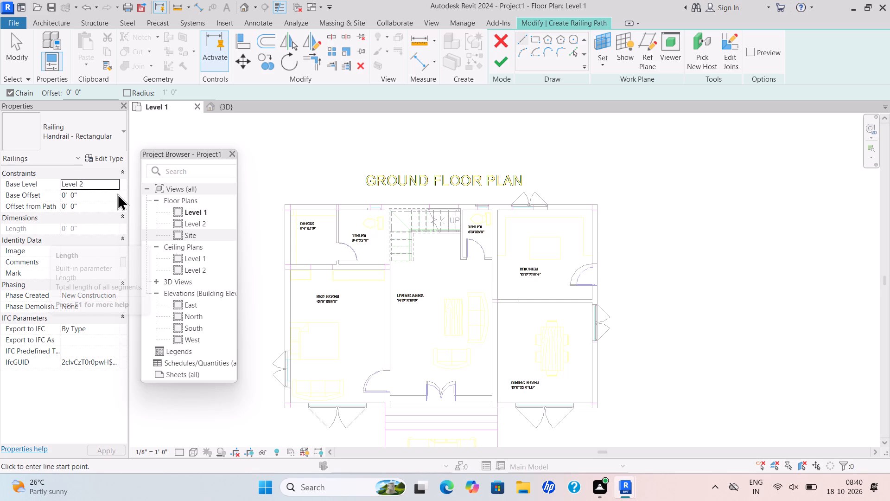
pyautogui.click(534, 37)
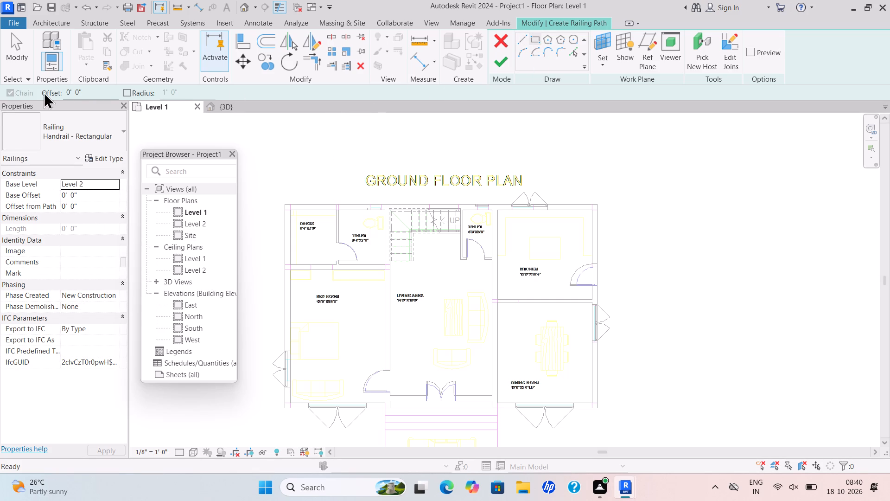
pyautogui.moveTo(86, 88); pyautogui.dragTo(19, 95)
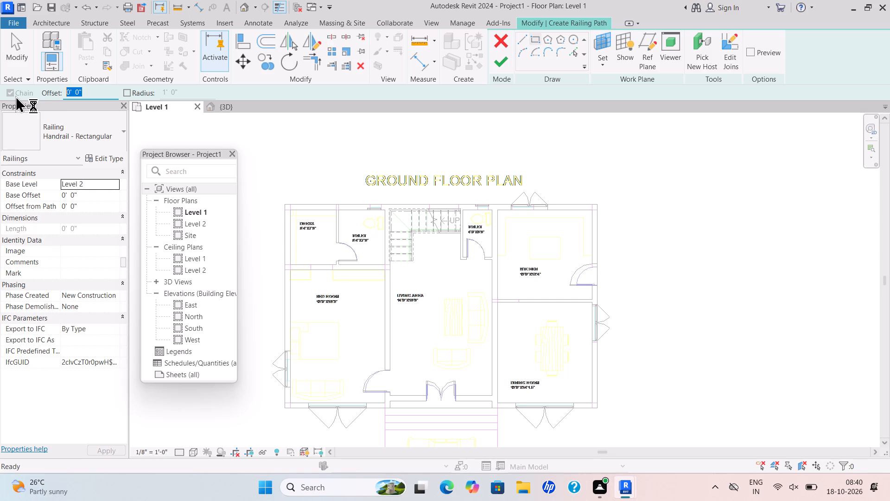
pyautogui.press('BackSpace')
pyautogui.write("3'")
pyautogui.press('Return')
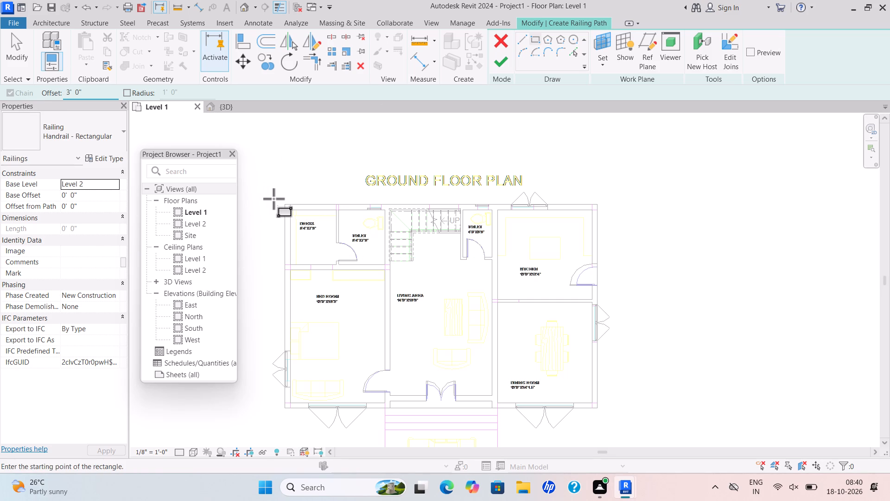
pyautogui.scroll(5, 283, 206)
pyautogui.moveTo(283, 206); pyautogui.dragTo(291, 213)
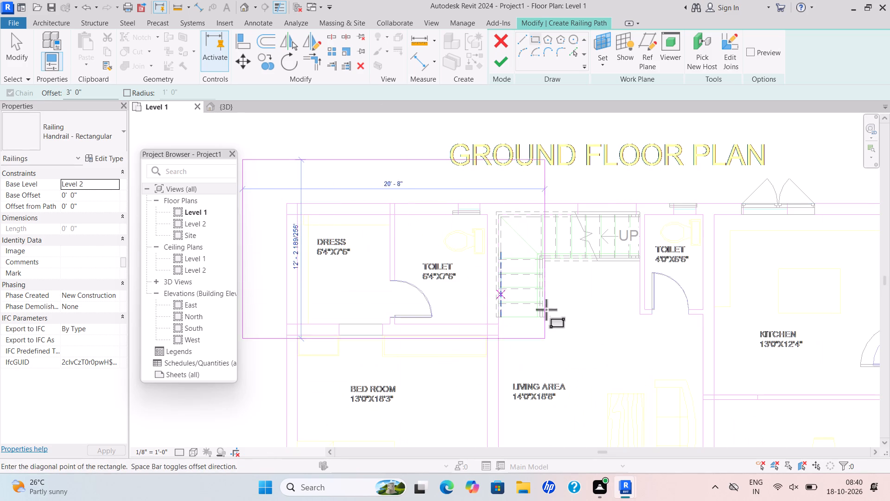
pyautogui.scroll(-5, 567, 330)
pyautogui.moveTo(563, 330); pyautogui.dragTo(471, 206, button='middle')
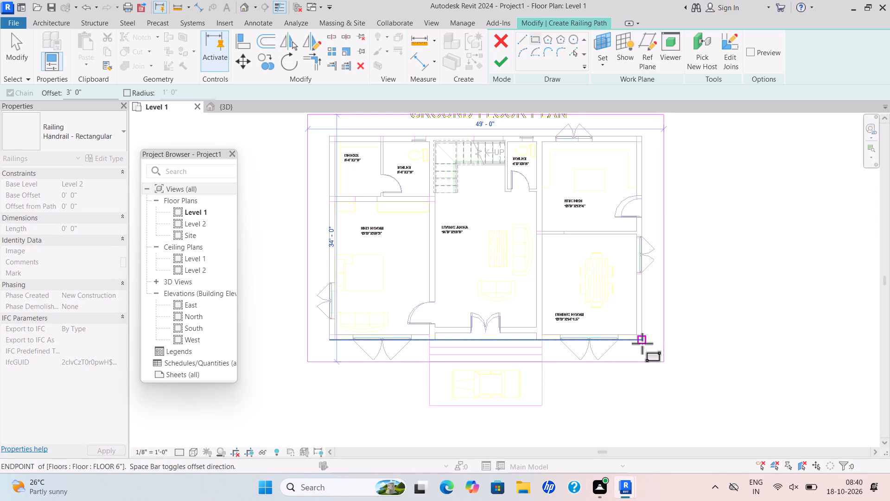
pyautogui.click(642, 343)
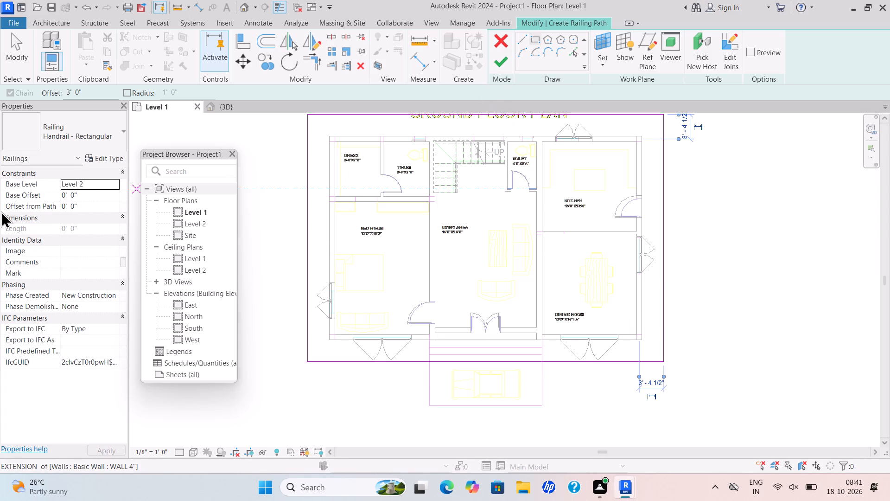
# Set the railing's base offset to 6" and finish the railing path.
pyautogui.moveTo(84, 193); pyautogui.dragTo(75, 195)
pyautogui.moveTo(79, 196); pyautogui.dragTo(79, 196)
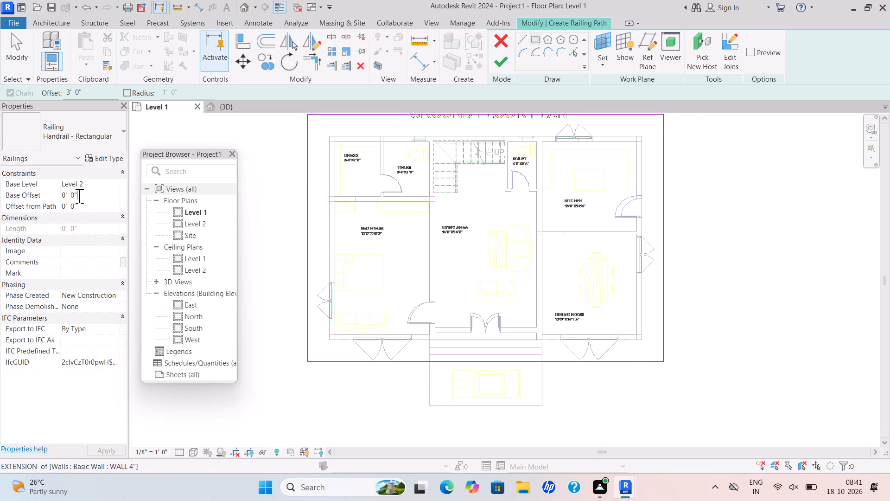
pyautogui.moveTo(79, 196); pyautogui.dragTo(40, 219)
pyautogui.press('BackSpace')
pyautogui.write('6"')
pyautogui.press('Return')
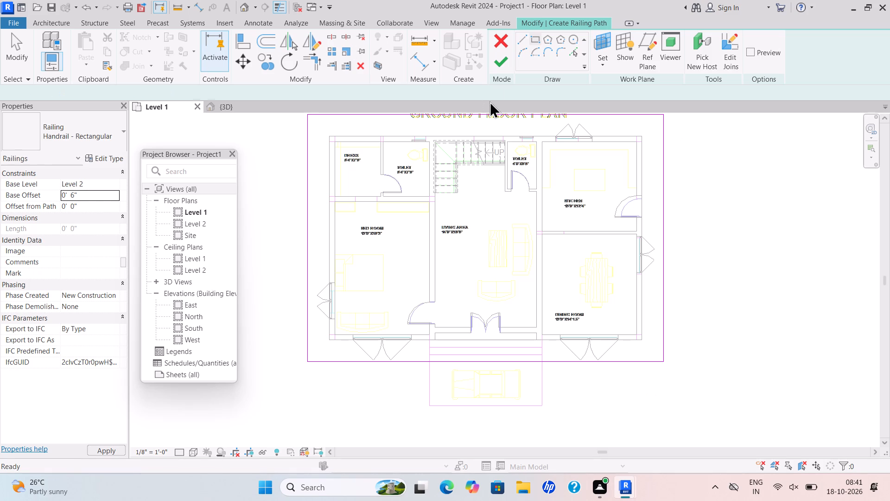
pyautogui.click(501, 57)
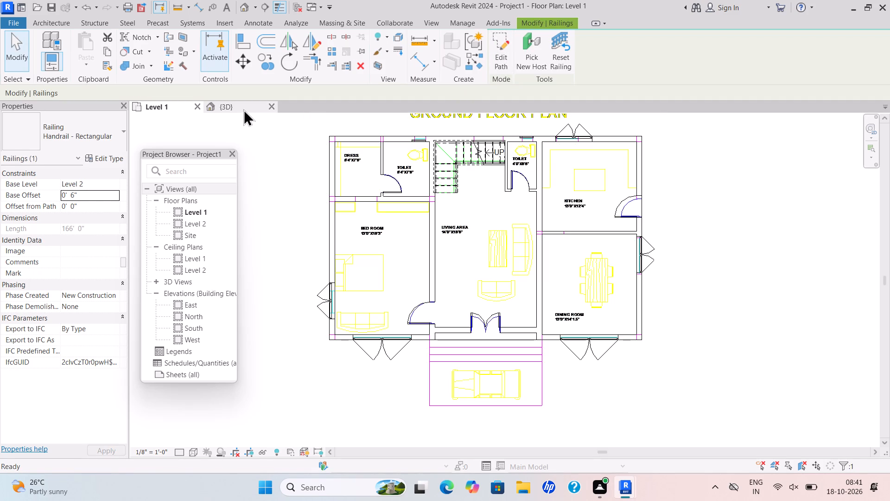
# Examine the railing around the roof edge from above, below and the front in the 3D view.
pyautogui.click(241, 108)
pyautogui.click(427, 276)
pyautogui.scroll(-5, 431, 270)
pyautogui.scroll(1, 426, 265)
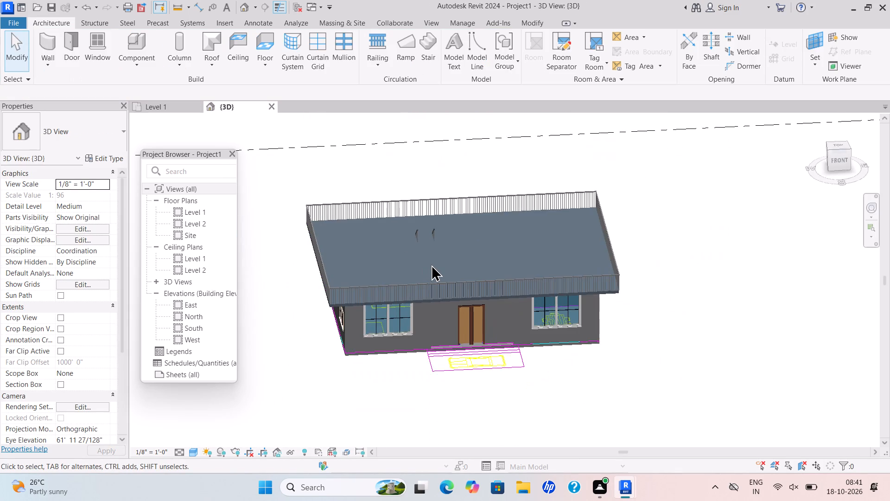
pyautogui.scroll(2, 433, 265)
pyautogui.moveTo(429, 255); pyautogui.dragTo(445, 195, button='middle')
pyautogui.keyDown('shift'); pyautogui.scroll(1, 446, 180); pyautogui.keyUp('shift')
pyautogui.keyDown('shift'); pyautogui.moveTo(454, 239); pyautogui.dragTo(472, 149, button='middle'); pyautogui.keyUp('shift')
pyautogui.keyDown('shift'); pyautogui.scroll(1, 471, 151); pyautogui.keyUp('shift')
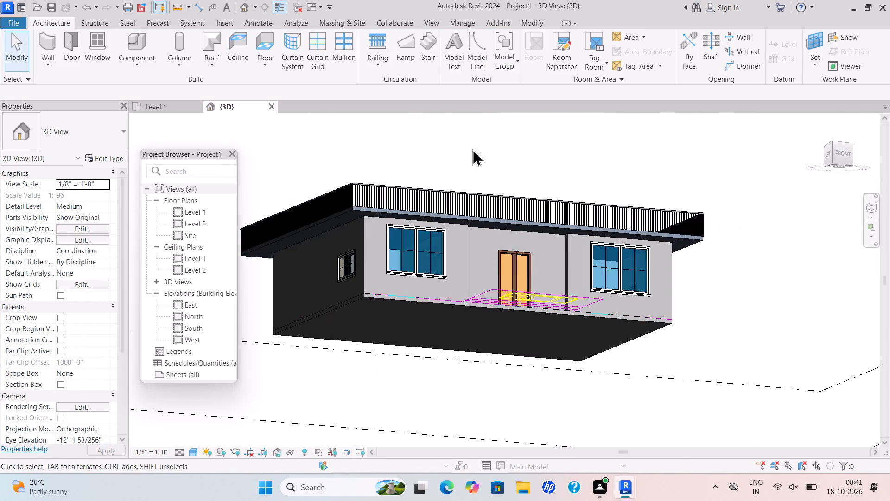
pyautogui.keyDown('shift'); pyautogui.moveTo(470, 195); pyautogui.dragTo(458, 240, button='middle'); pyautogui.keyUp('shift')
pyautogui.scroll(1, 458, 240)
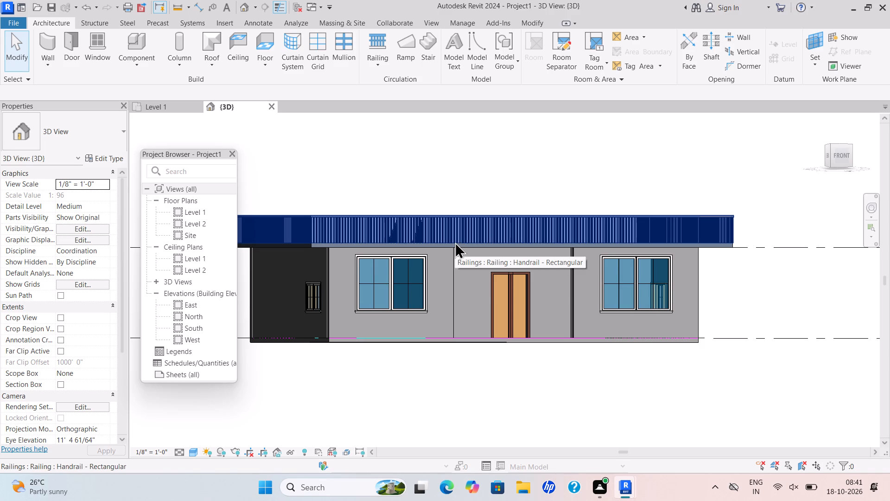
pyautogui.scroll(-2, 398, 222)
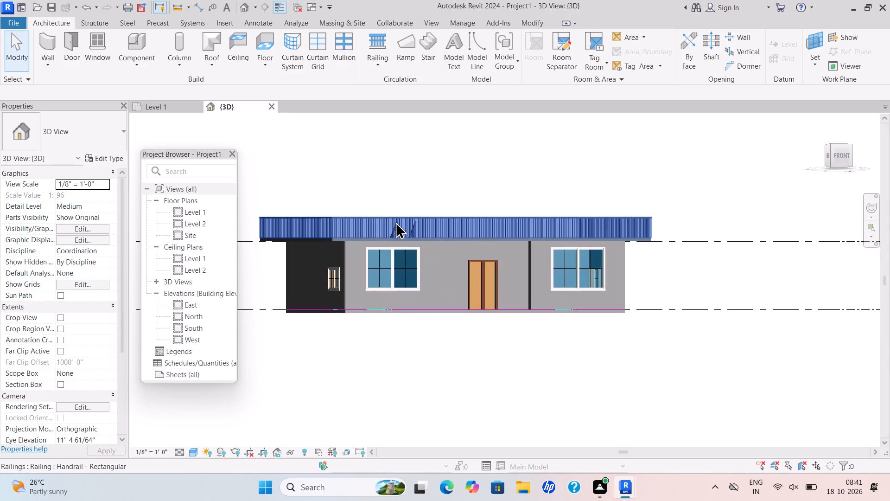
pyautogui.scroll(-2, 398, 223)
pyautogui.moveTo(392, 231); pyautogui.dragTo(385, 272, button='middle')
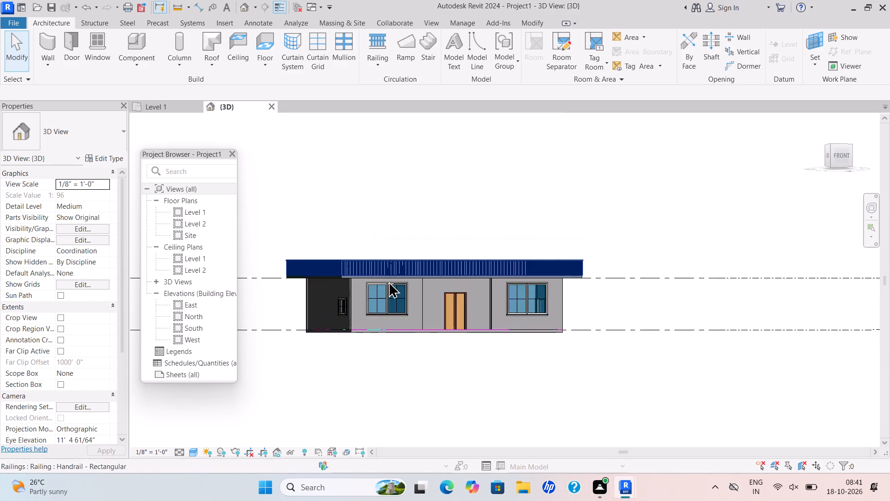
pyautogui.scroll(4, 391, 295)
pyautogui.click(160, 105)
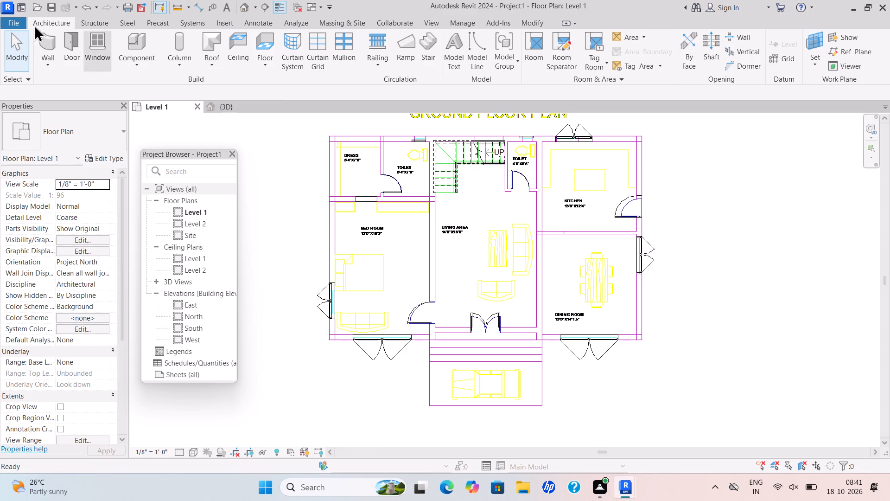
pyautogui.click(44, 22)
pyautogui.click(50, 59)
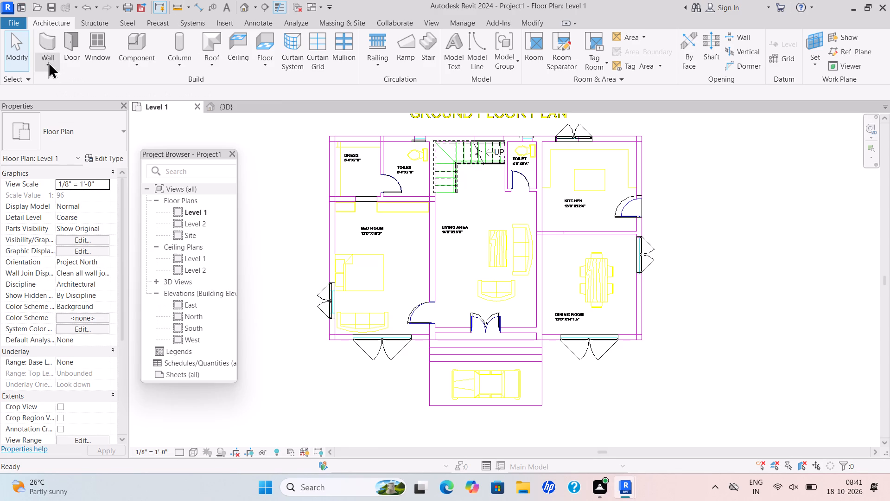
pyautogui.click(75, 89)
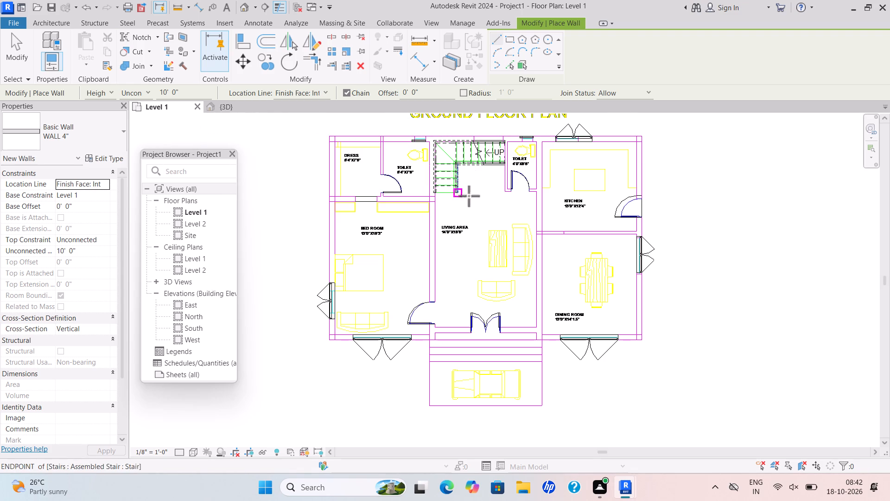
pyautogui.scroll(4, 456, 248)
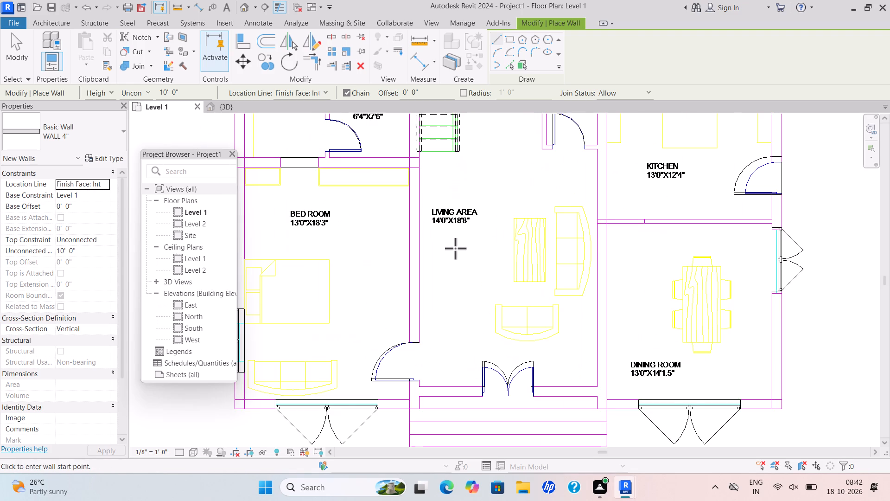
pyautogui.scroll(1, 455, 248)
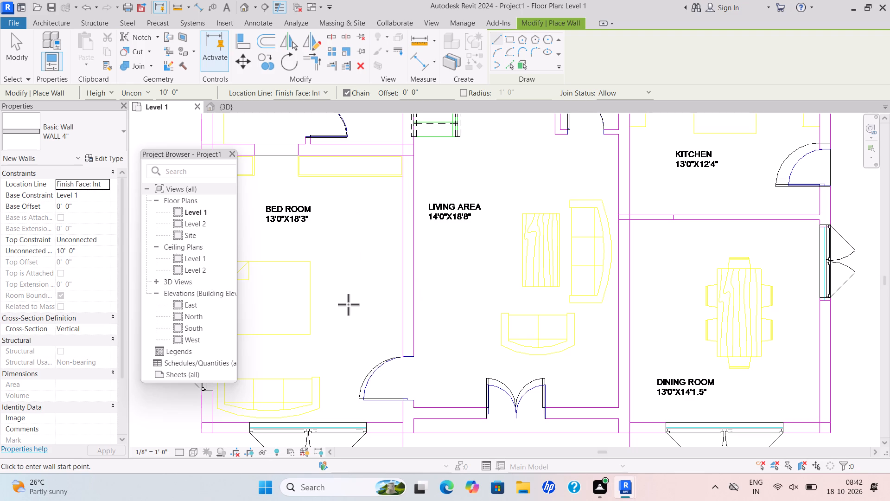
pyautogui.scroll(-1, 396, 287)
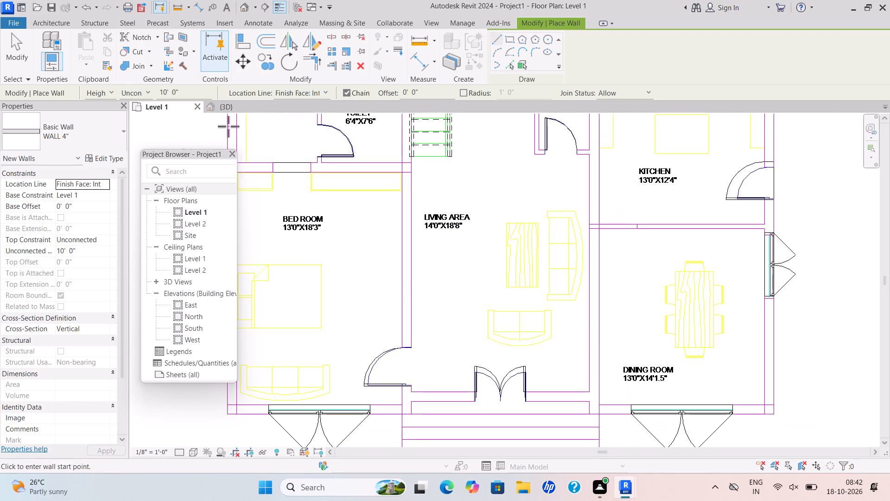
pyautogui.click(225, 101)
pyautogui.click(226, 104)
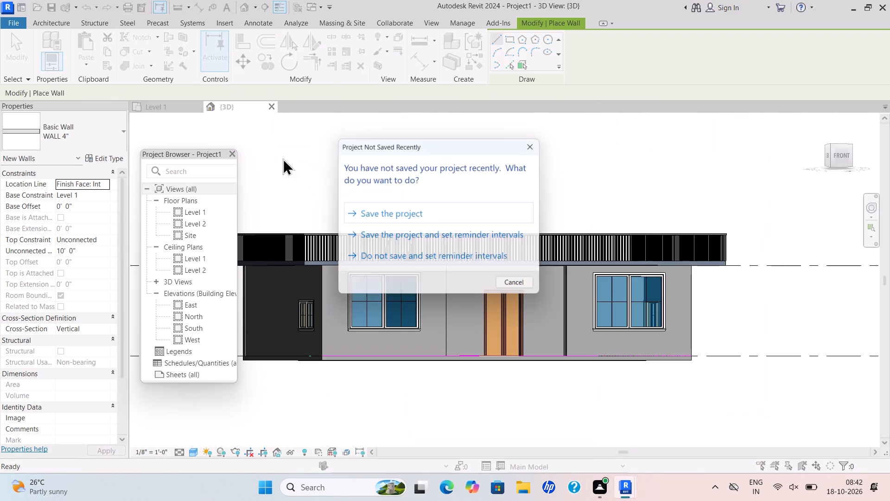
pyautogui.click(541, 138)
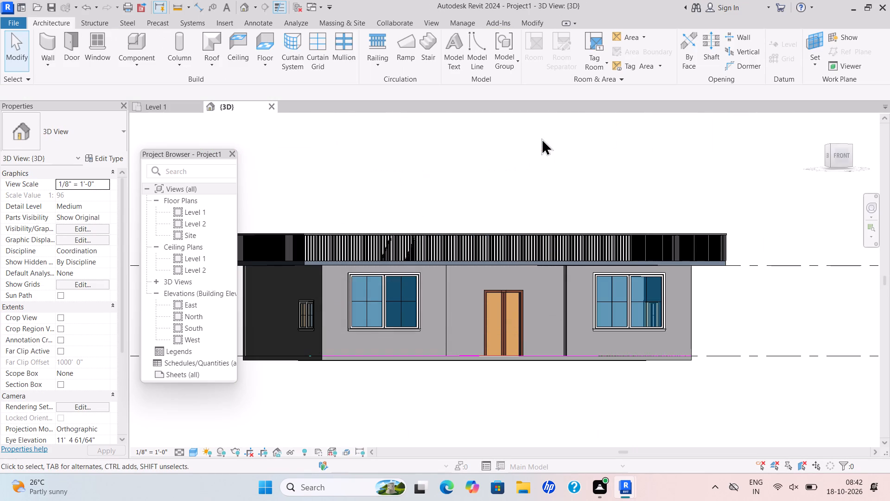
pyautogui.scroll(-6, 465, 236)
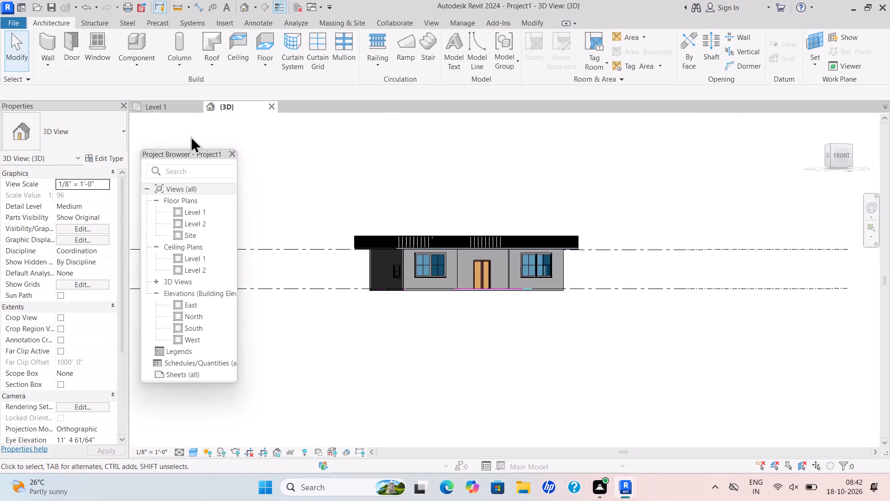
# From the Level 1 plan, start a wall and duplicate the Generic - 5" type as CMD 6".
pyautogui.click(170, 108)
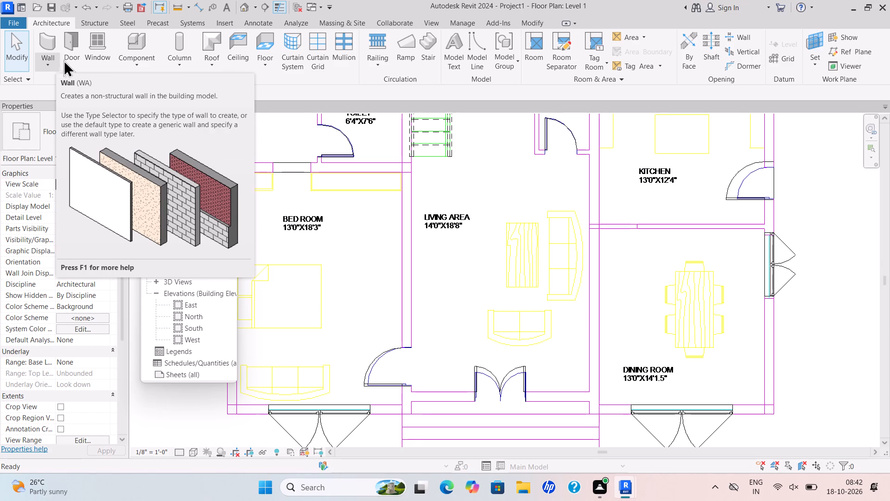
pyautogui.scroll(-6, 350, 295)
pyautogui.moveTo(356, 283); pyautogui.dragTo(359, 316, button='middle')
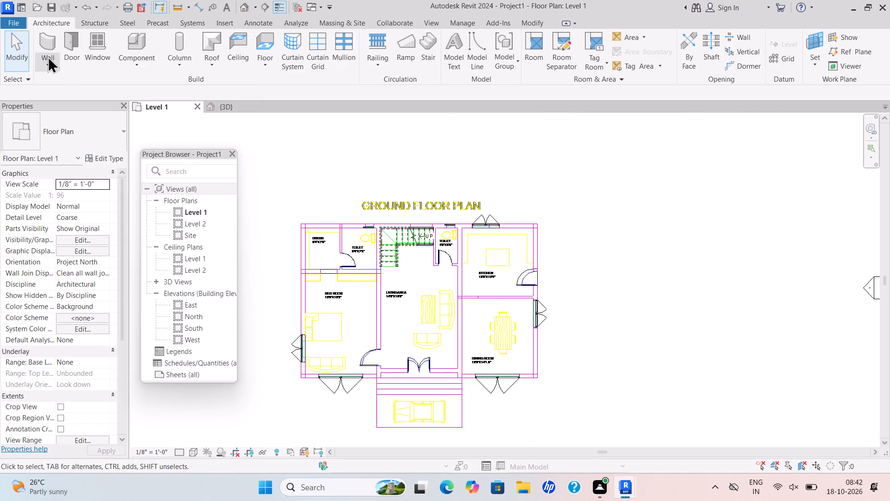
pyautogui.click(45, 68)
pyautogui.click(66, 80)
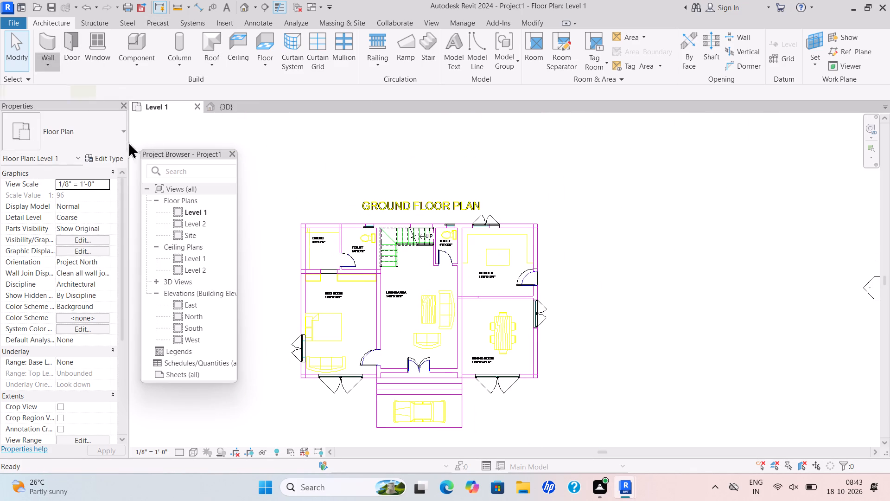
pyautogui.scroll(4, 109, 135)
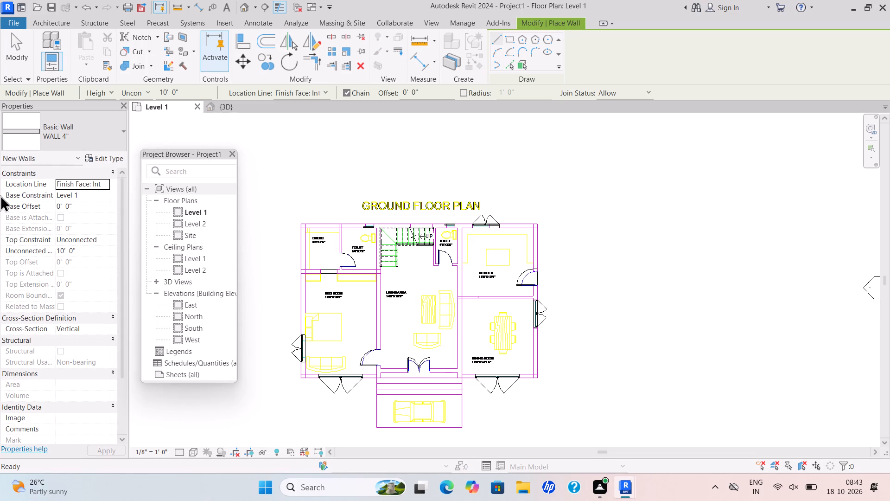
pyautogui.click(118, 132)
pyautogui.scroll(5, 58, 246)
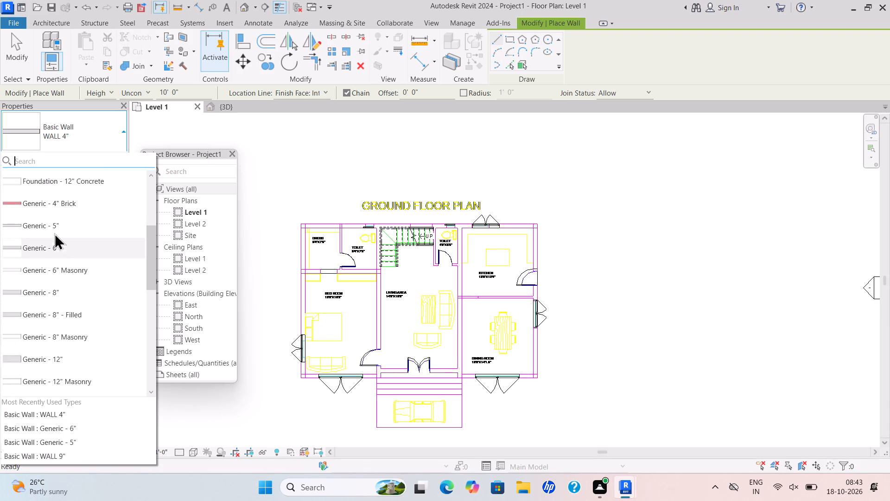
pyautogui.click(56, 226)
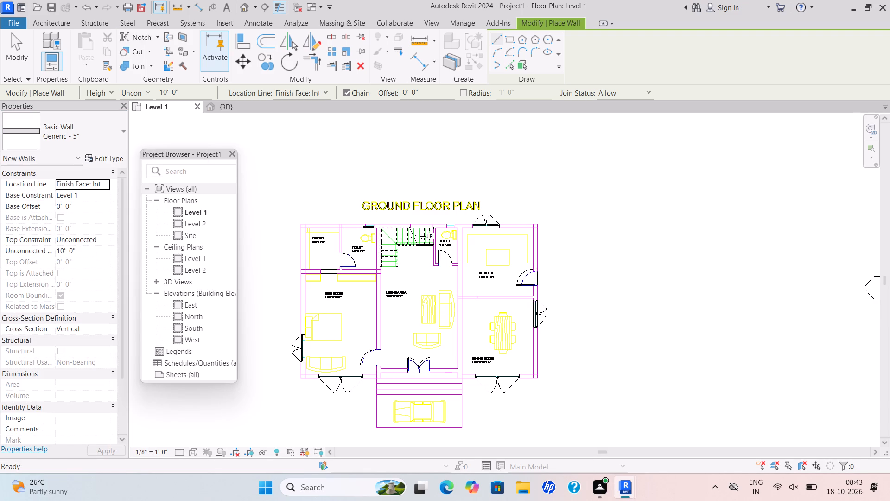
pyautogui.click(110, 155)
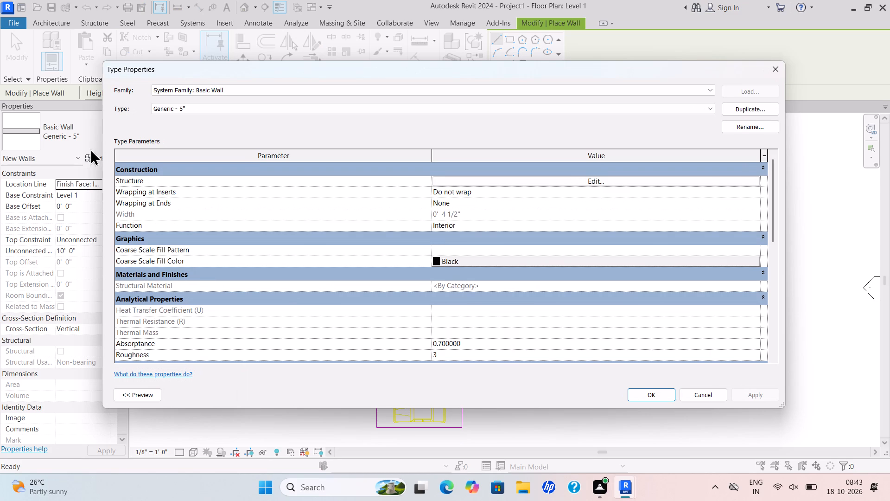
pyautogui.click(753, 110)
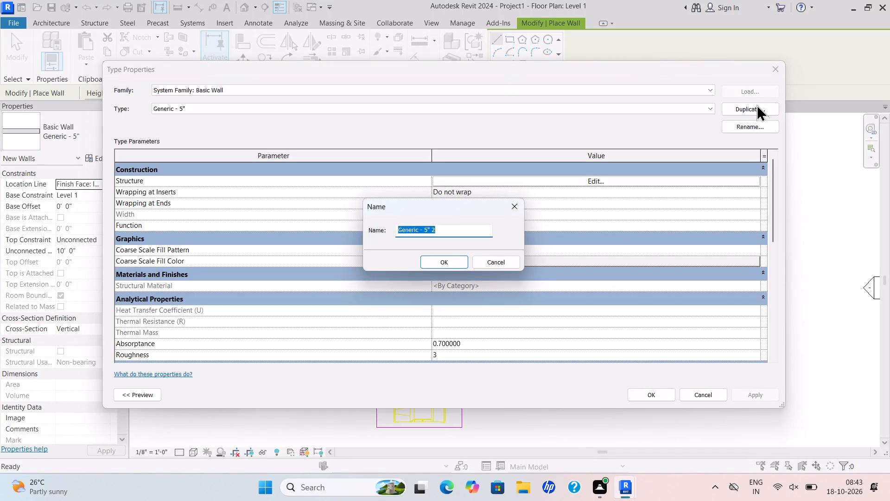
pyautogui.press('BackSpace')
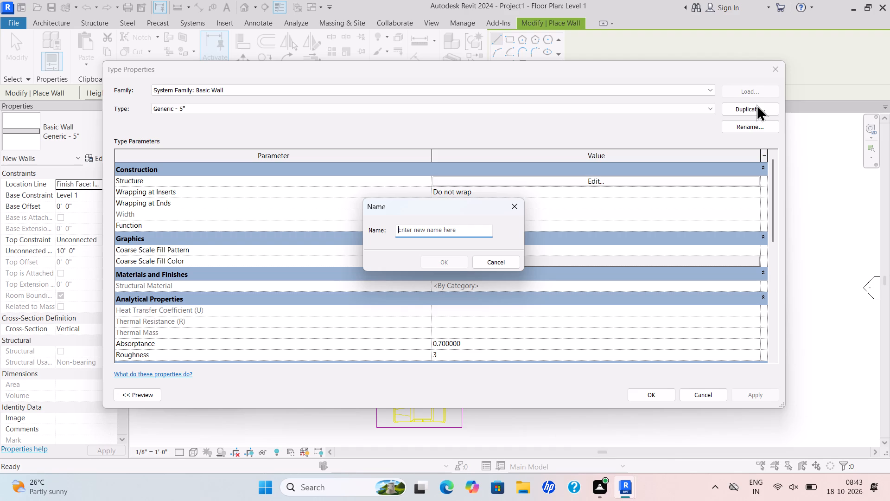
pyautogui.write('CMD')
pyautogui.press('space')
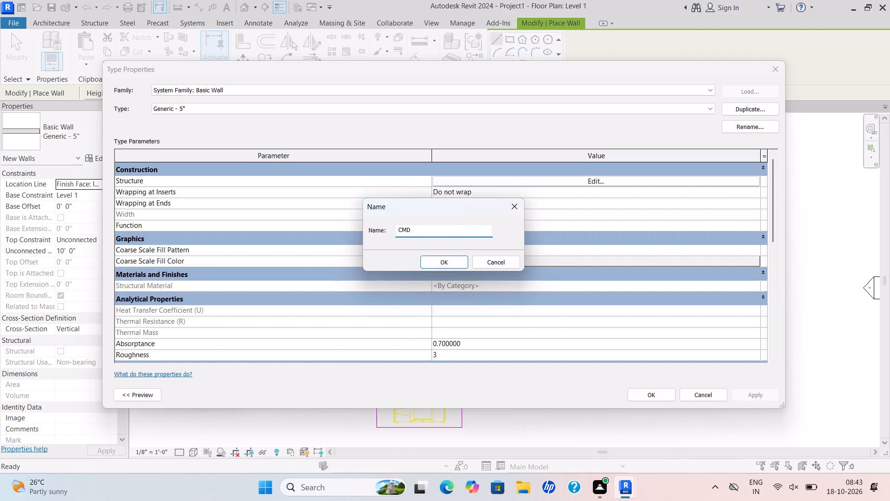
pyautogui.write('6"')
pyautogui.press('Return')
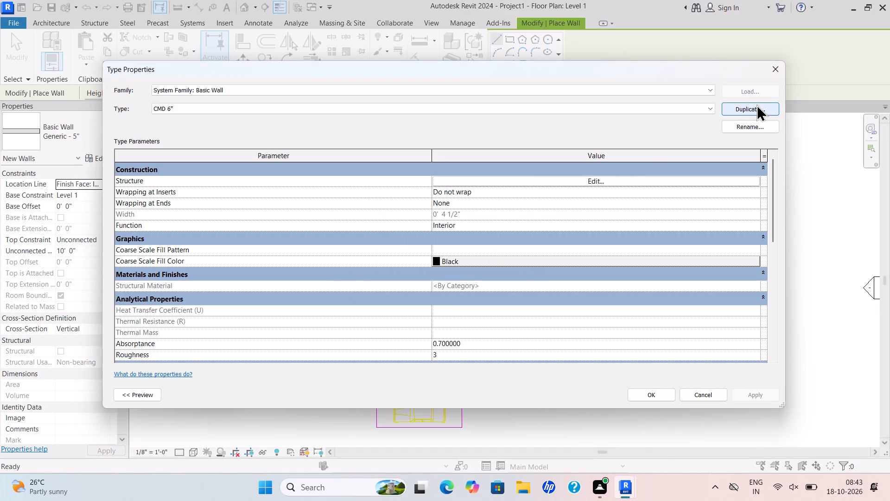
# Set the structure layer thickness of the CMD 6" wall type to 6" and apply it.
pyautogui.click(593, 181)
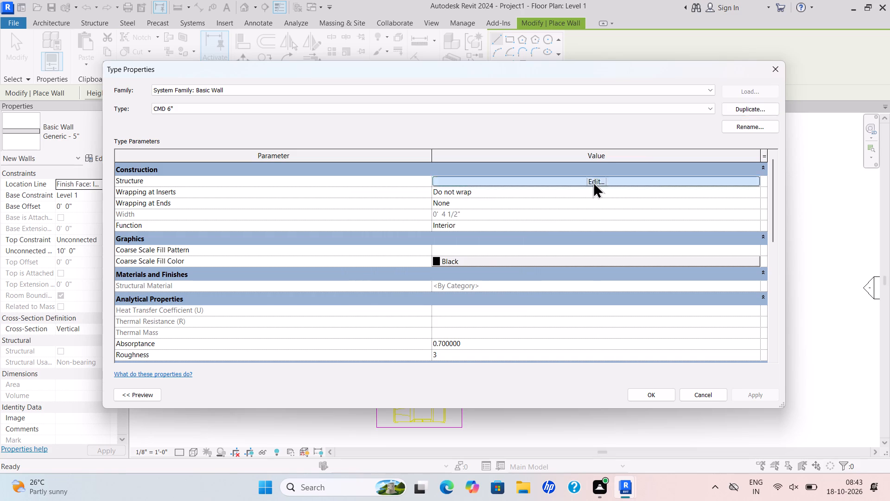
pyautogui.moveTo(444, 175); pyautogui.dragTo(363, 201)
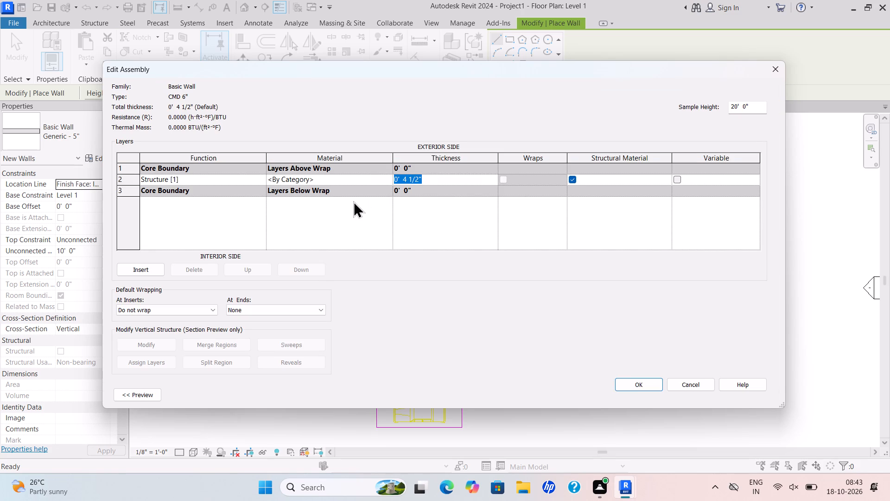
pyautogui.press('BackSpace')
pyautogui.write('6"')
pyautogui.press('Return')
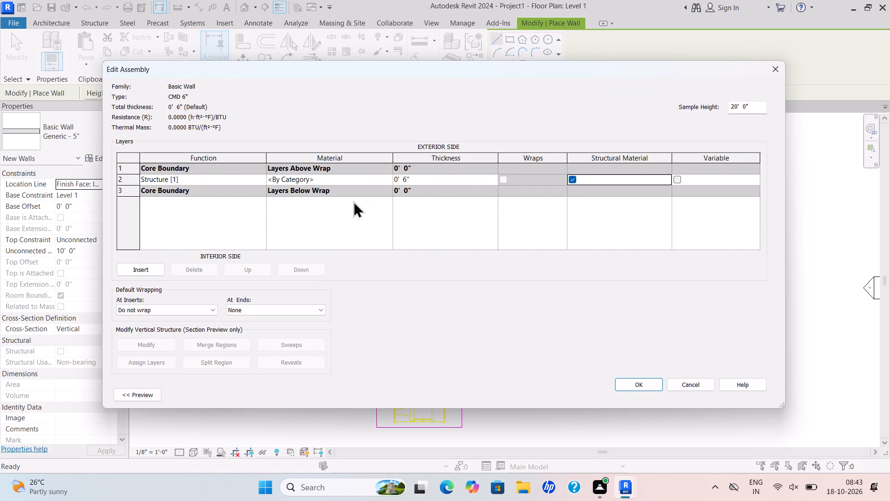
pyautogui.click(652, 384)
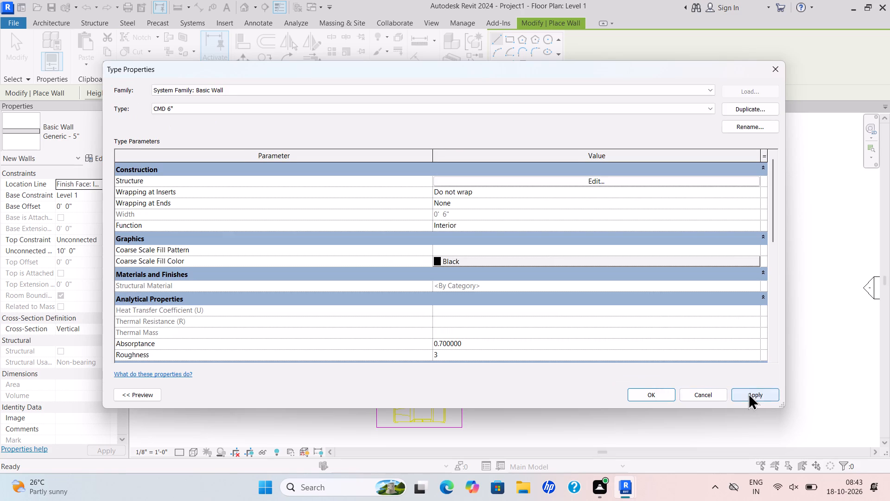
pyautogui.click(748, 393)
pyautogui.click(655, 392)
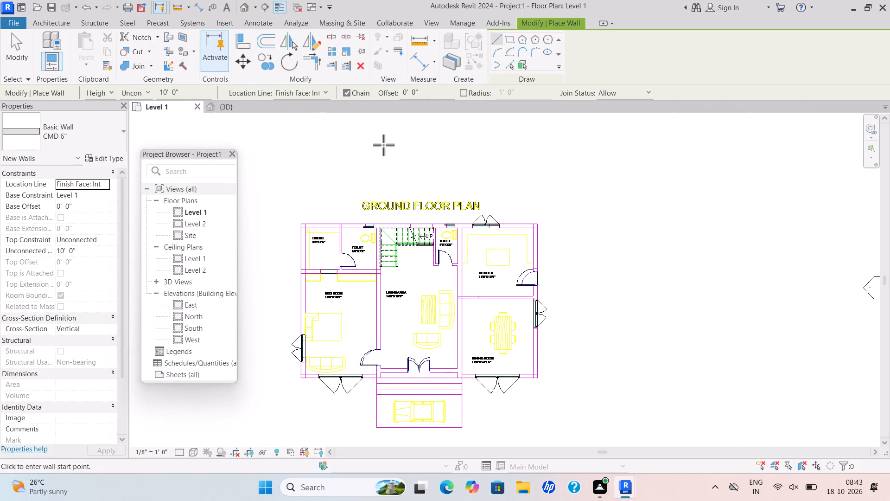
# With unconnected height 4', draw the compound wall's rear side about 63'-6" long behind the house, plus its east side past the car porch.
pyautogui.moveTo(73, 249); pyautogui.dragTo(36, 262)
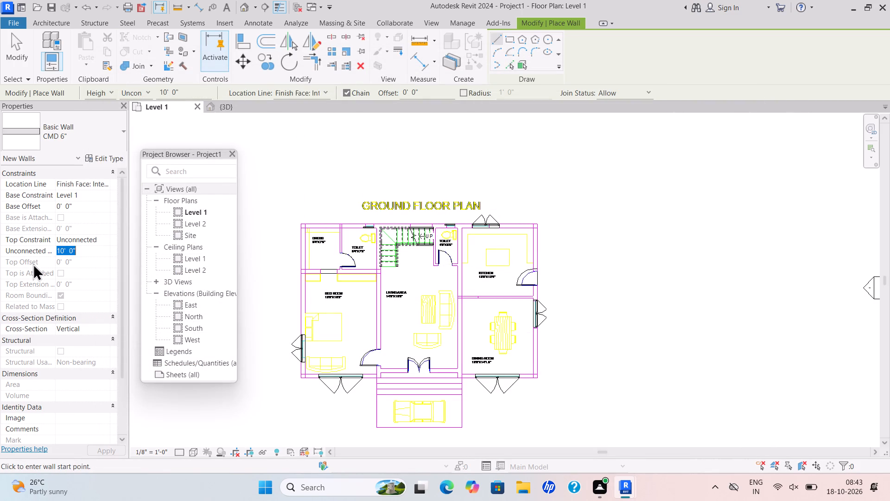
pyautogui.press('BackSpace')
pyautogui.write("4'")
pyautogui.press('Return')
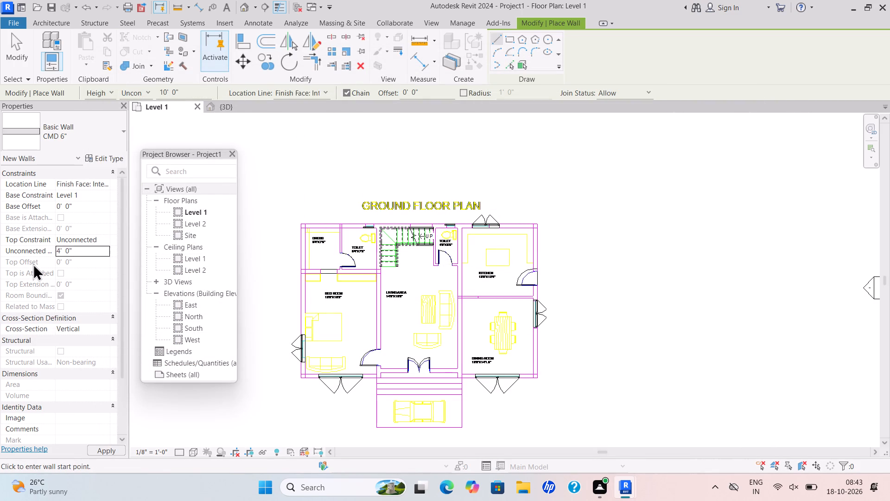
pyautogui.scroll(-2, 366, 175)
pyautogui.moveTo(369, 181); pyautogui.dragTo(463, 210, button='middle')
pyautogui.scroll(1, 464, 210)
pyautogui.moveTo(356, 210); pyautogui.dragTo(360, 210)
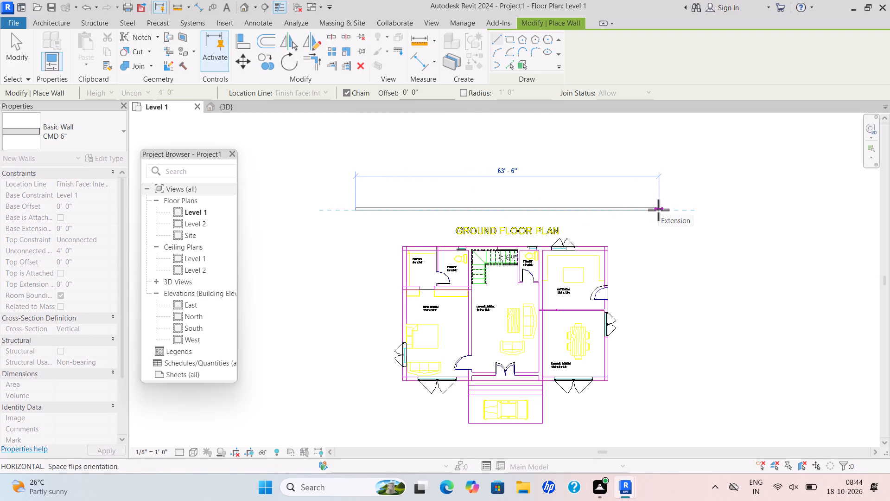
pyautogui.moveTo(658, 210); pyautogui.dragTo(657, 225)
pyautogui.scroll(-2, 660, 435)
pyautogui.moveTo(658, 432); pyautogui.dragTo(660, 321, button='middle')
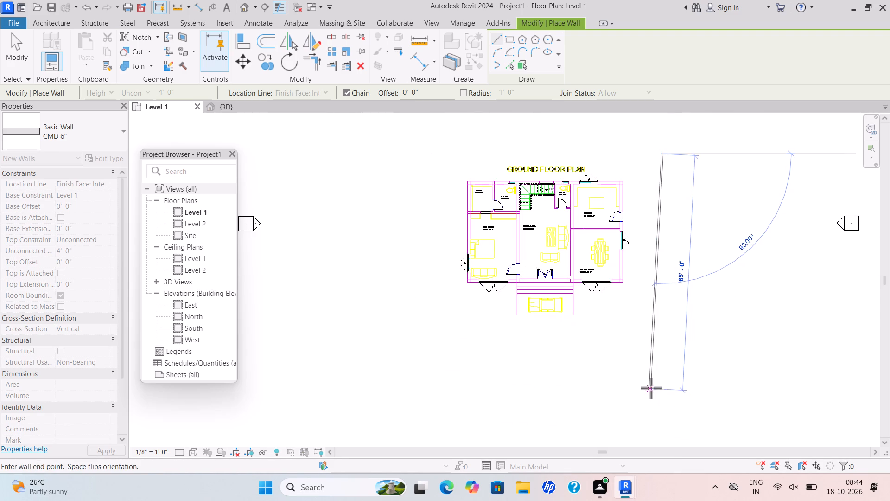
pyautogui.scroll(1, 655, 363)
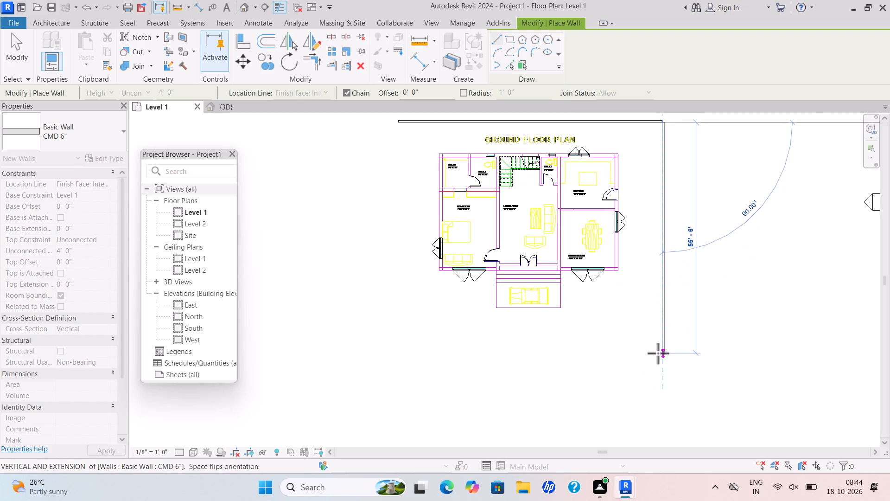
pyautogui.click(661, 346)
# Continue the compound wall along the front, about 63'-6" long, and up the west side to close the rectangle around the house.
pyautogui.scroll(-1, 336, 337)
pyautogui.moveTo(339, 338); pyautogui.dragTo(439, 365, button='middle')
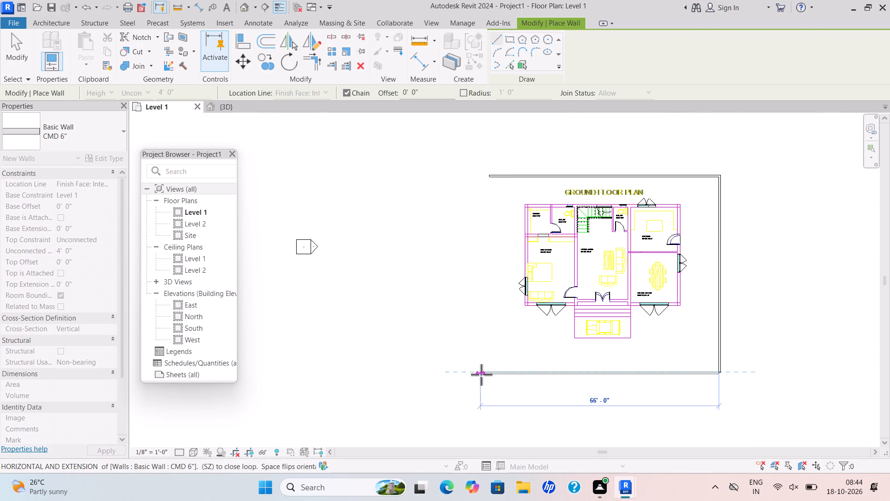
pyautogui.scroll(3, 484, 374)
pyautogui.moveTo(508, 374); pyautogui.dragTo(458, 393, button='middle')
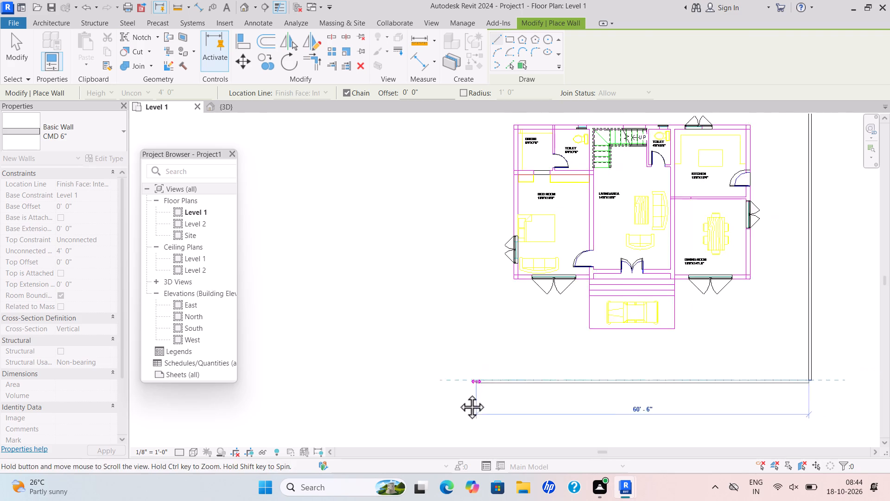
pyautogui.moveTo(458, 393); pyautogui.dragTo(457, 394, button='middle')
pyautogui.scroll(-4, 454, 395)
pyautogui.click(442, 397)
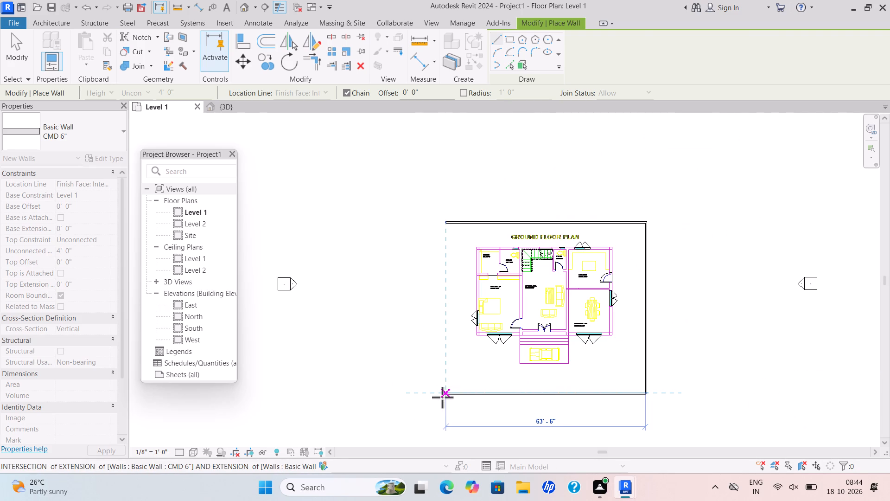
pyautogui.scroll(9, 447, 222)
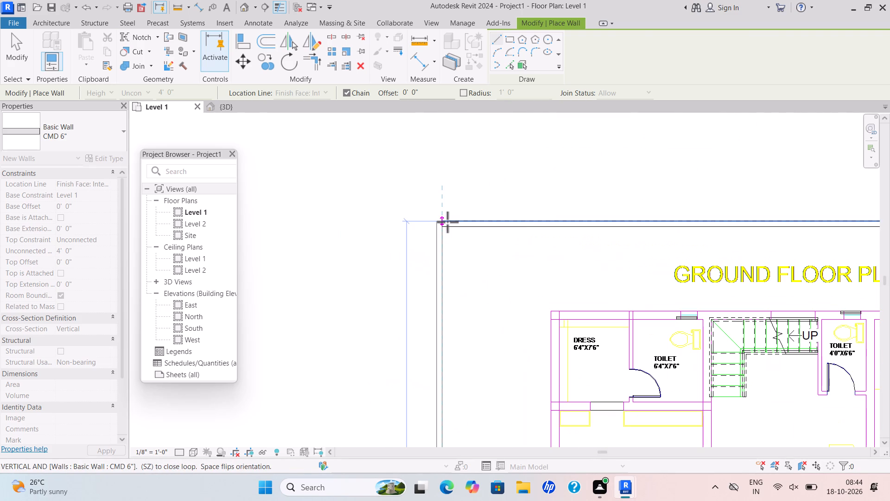
pyautogui.click(447, 222)
pyautogui.press('Escape')
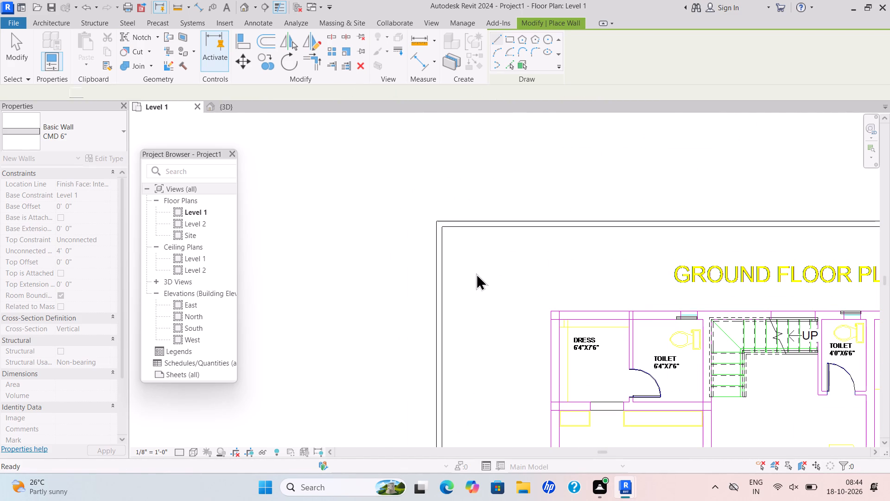
pyautogui.scroll(-4, 478, 274)
pyautogui.press('Escape')
pyautogui.moveTo(478, 274); pyautogui.dragTo(420, 255, button='middle')
pyautogui.press('Escape')
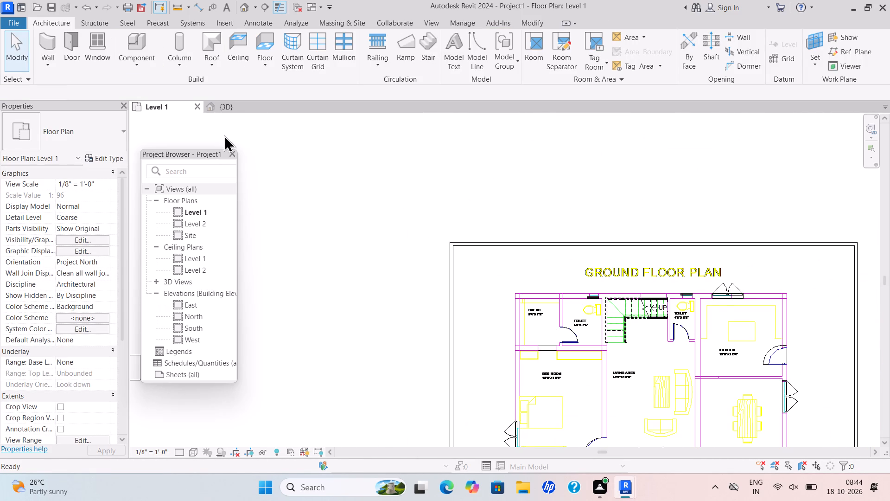
# Examine the compound wall around the house from the front and above in the 3D view.
pyautogui.click(229, 106)
pyautogui.press('Escape')
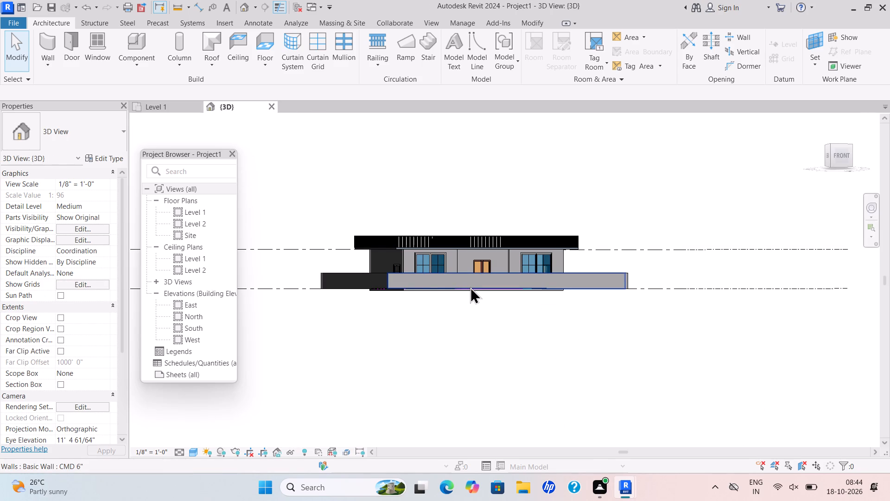
pyautogui.keyDown('shift'); pyautogui.moveTo(470, 287); pyautogui.dragTo(458, 388, button='middle'); pyautogui.keyUp('shift')
pyautogui.scroll(4, 415, 335)
pyautogui.keyDown('shift'); pyautogui.moveTo(422, 345); pyautogui.dragTo(417, 371, button='middle'); pyautogui.keyUp('shift')
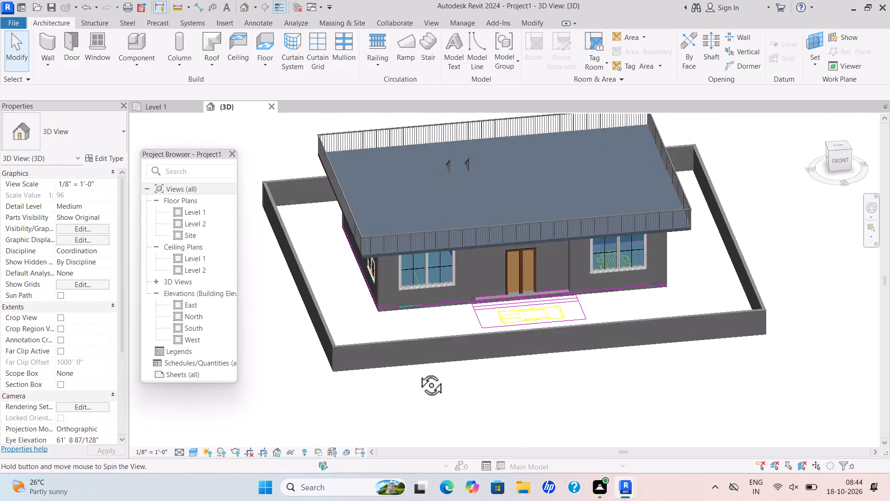
pyautogui.keyDown('shift'); pyautogui.moveTo(417, 371); pyautogui.dragTo(414, 394, button='middle'); pyautogui.keyUp('shift')
pyautogui.moveTo(436, 373); pyautogui.dragTo(416, 400, button='middle')
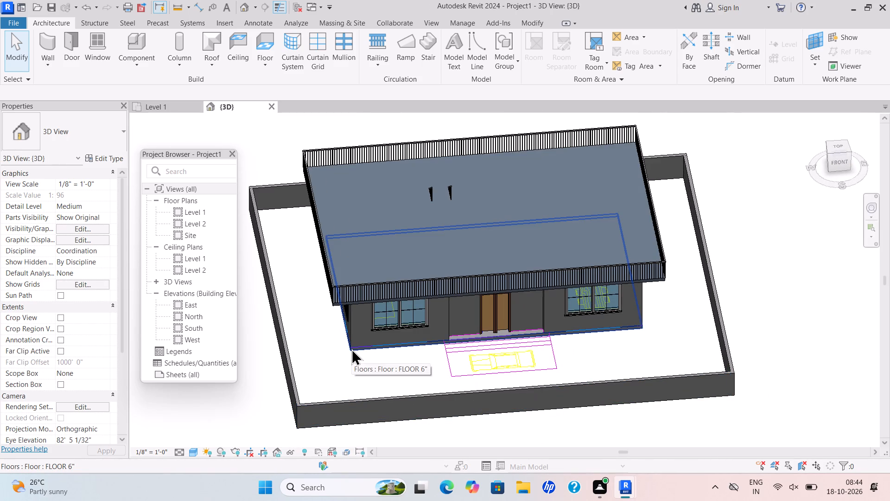
# Load the Gate_davinder_11707.0001 component family from the Gate folder inside SHUBHAM CITY, working in the Level 1 plan.
pyautogui.click(166, 107)
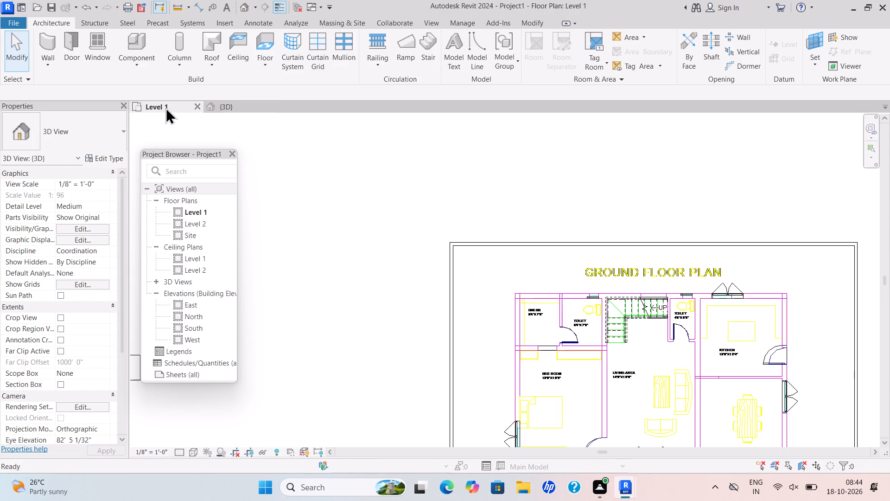
pyautogui.scroll(-8, 233, 128)
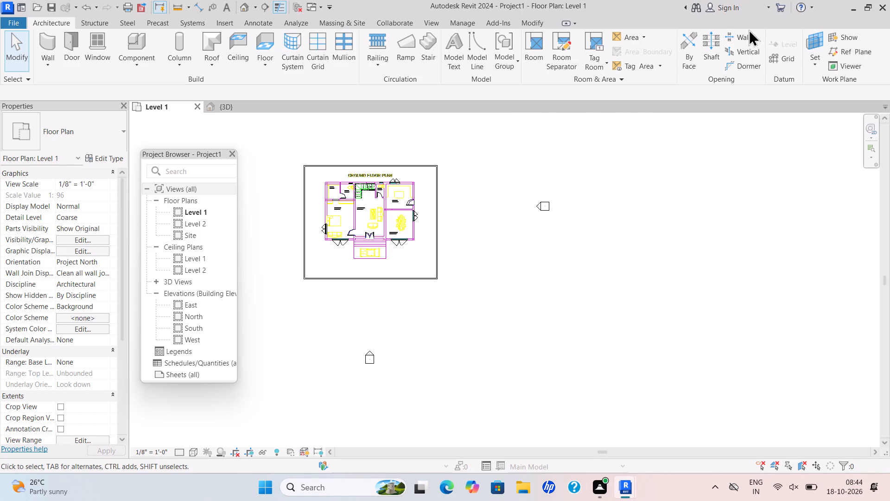
pyautogui.click(137, 61)
pyautogui.click(163, 84)
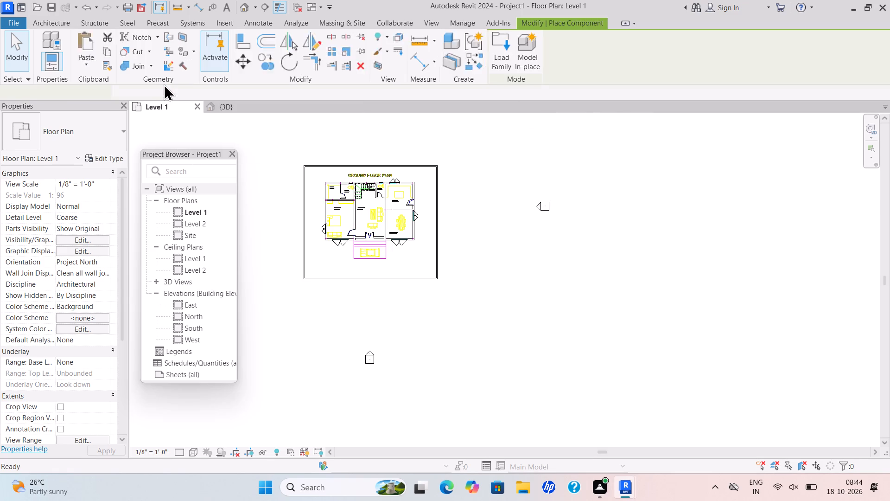
pyautogui.doubleClick(508, 53)
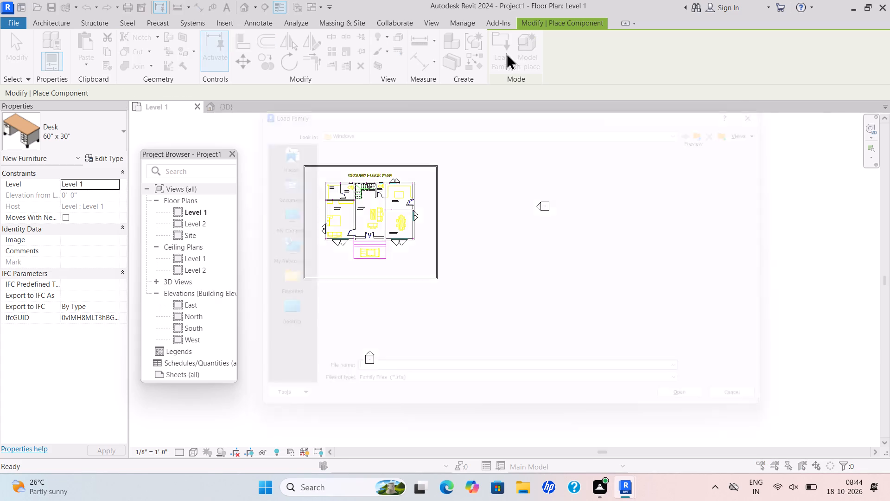
pyautogui.click(700, 119)
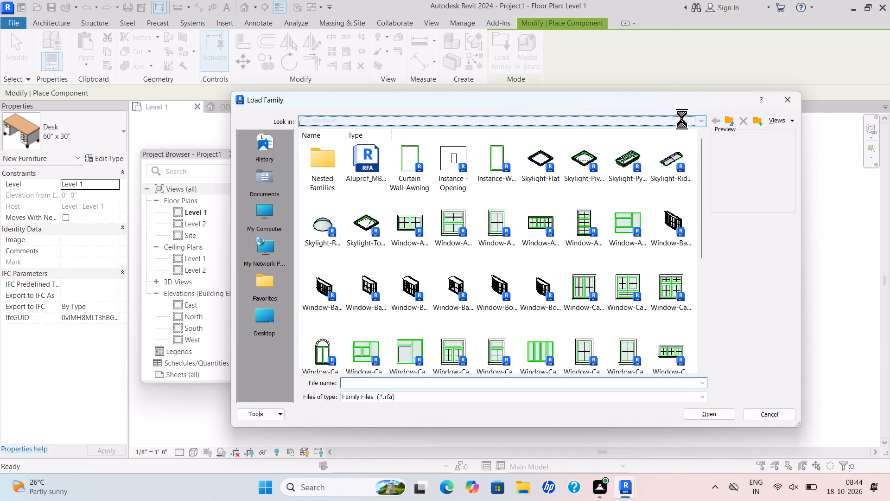
pyautogui.doubleClick(264, 183)
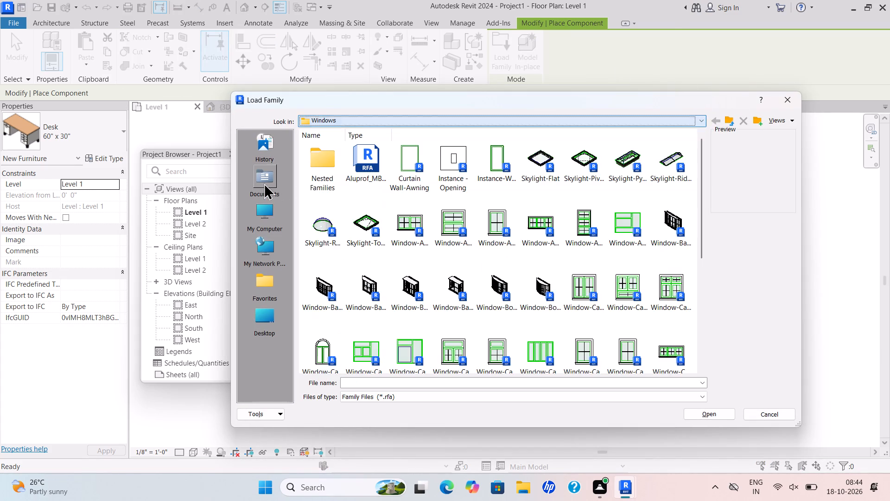
pyautogui.doubleClick(588, 161)
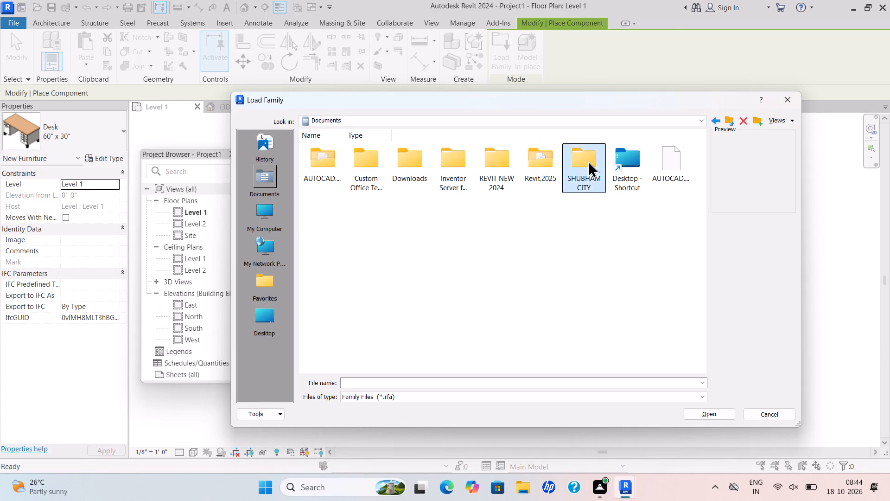
pyautogui.scroll(-5, 451, 182)
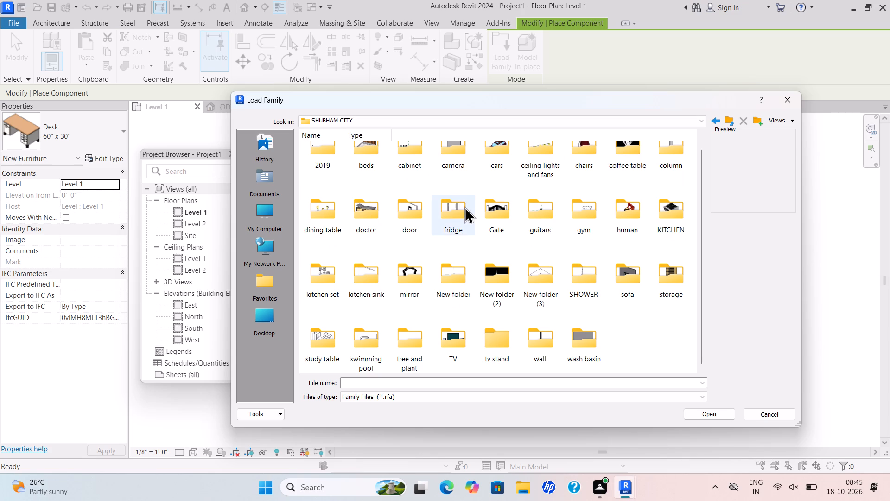
pyautogui.doubleClick(493, 218)
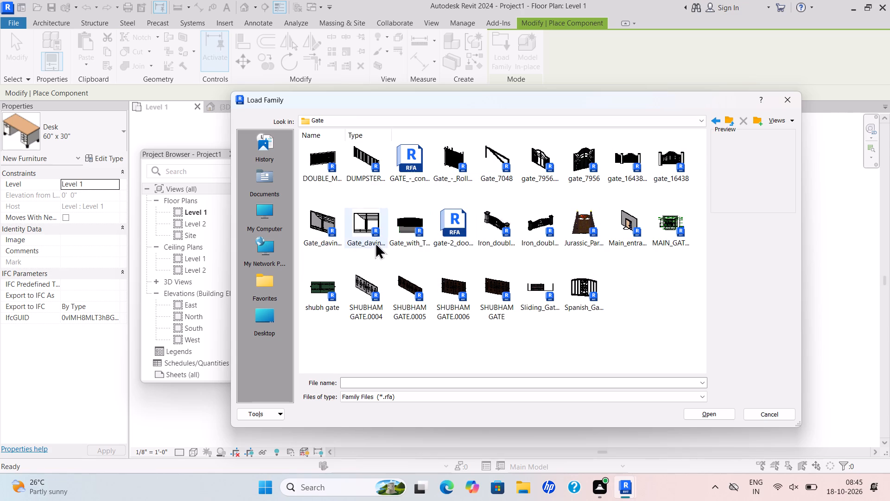
pyautogui.click(331, 244)
pyautogui.click(712, 413)
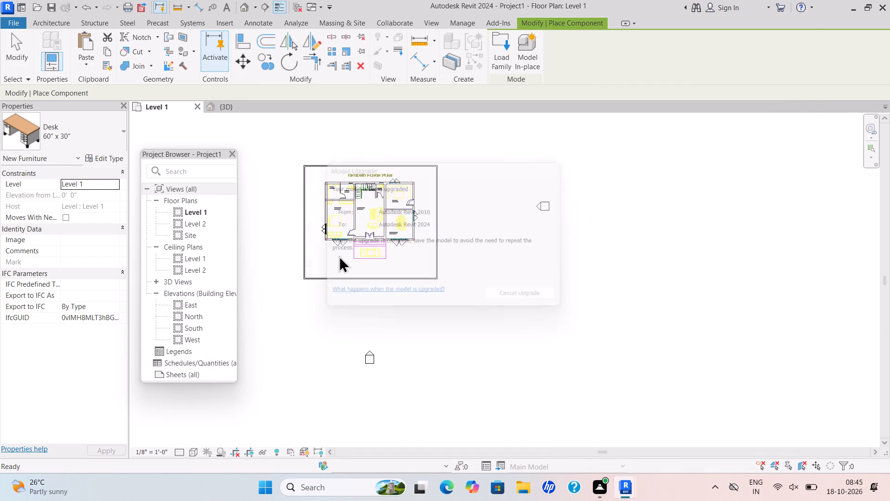
# Place the loaded gate on the inner face of the front compound wall, in front of the car porch.
pyautogui.scroll(4, 360, 269)
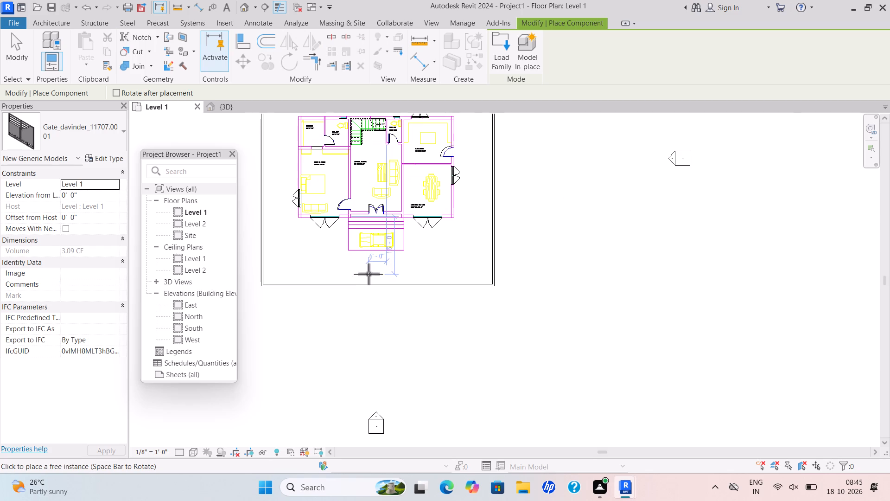
pyautogui.scroll(7, 370, 282)
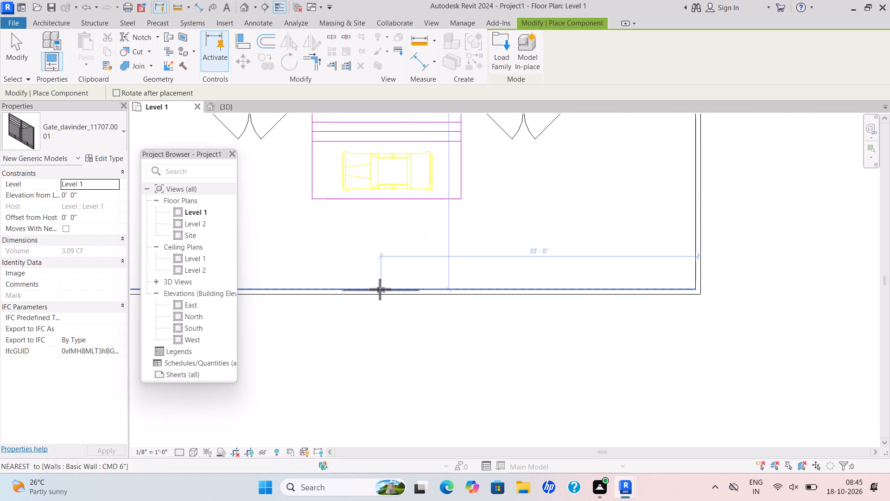
pyautogui.scroll(-4, 380, 289)
pyautogui.scroll(2, 375, 289)
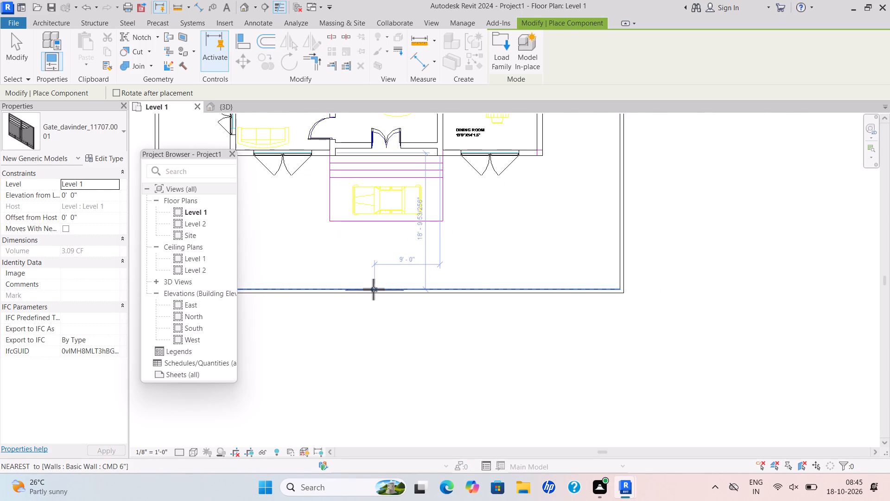
pyautogui.scroll(1, 373, 289)
pyautogui.click(373, 289)
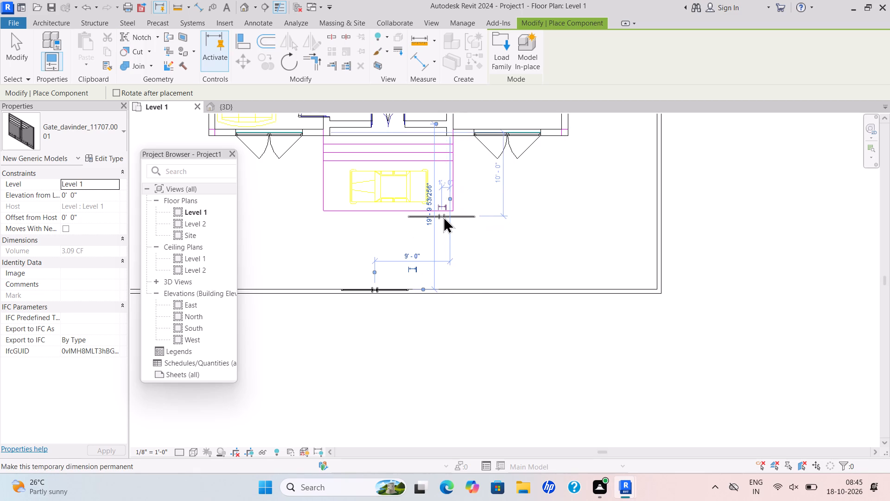
pyautogui.press('Escape')
pyautogui.press('Escape')
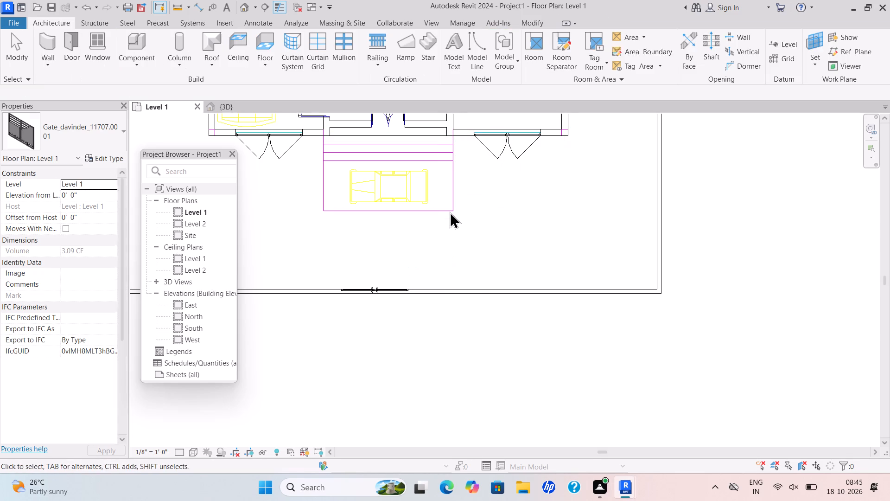
pyautogui.press('Escape')
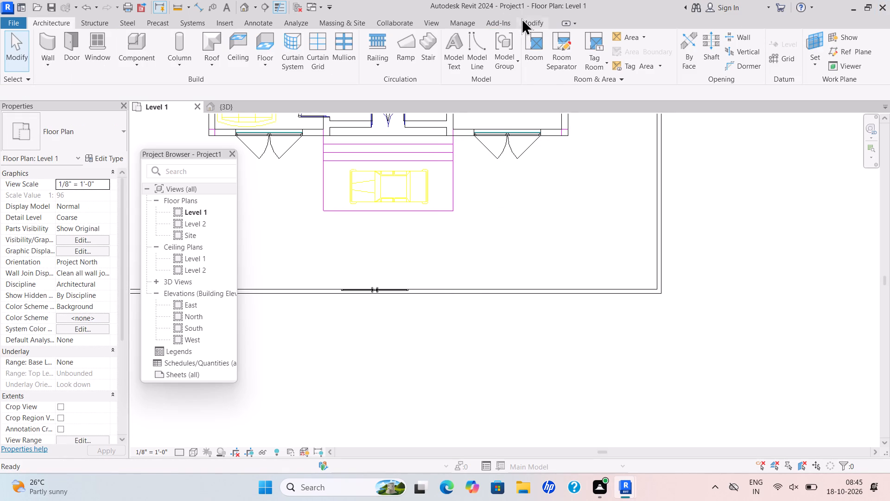
# Split the front compound wall in two at the middle of the gate.
pyautogui.click(525, 19)
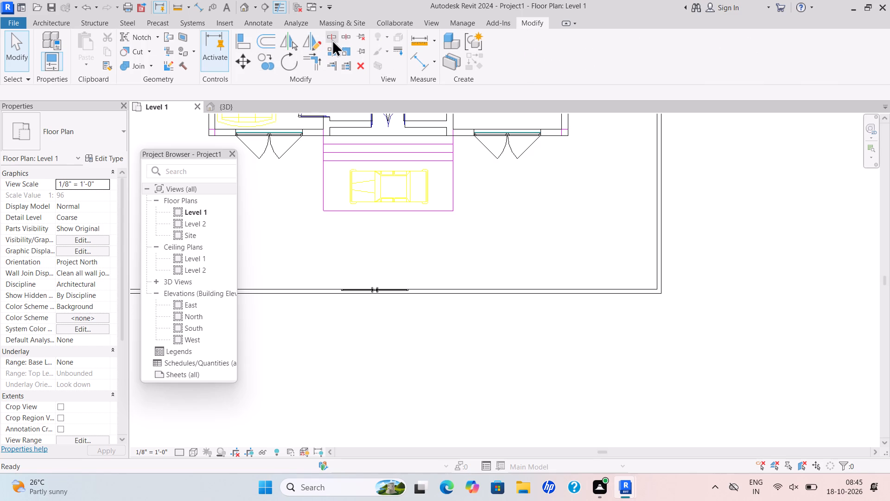
pyautogui.click(330, 40)
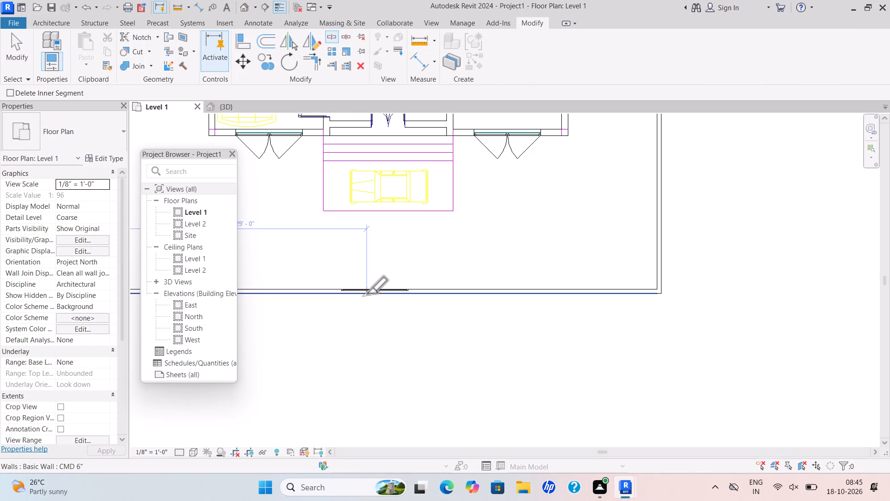
pyautogui.click(375, 293)
pyautogui.press('Escape')
pyautogui.press('Escape')
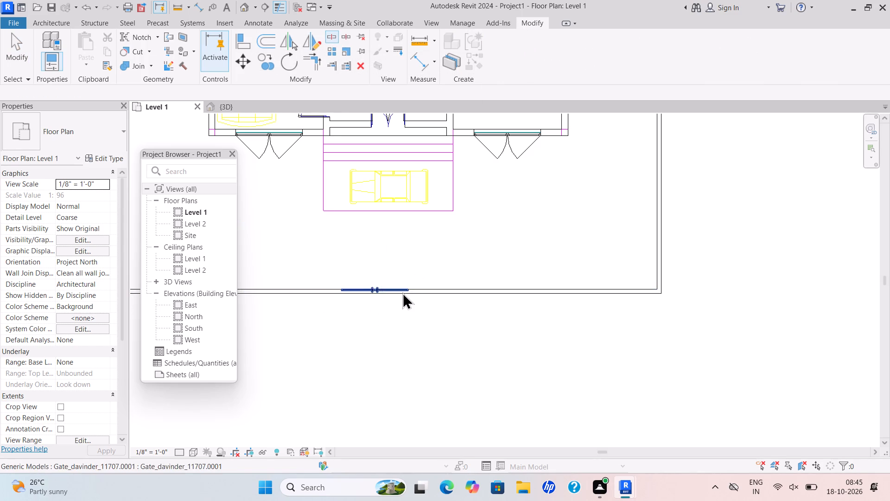
# Shorten the eastern part of the front compound wall so it ends at the gate's east end.
pyautogui.scroll(4, 402, 294)
pyautogui.click(445, 292)
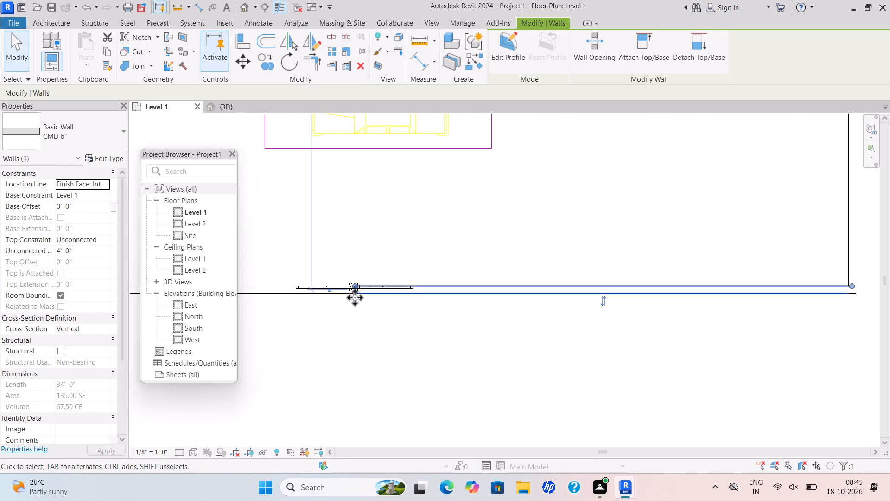
pyautogui.scroll(3, 351, 291)
pyautogui.moveTo(356, 283); pyautogui.dragTo(404, 283)
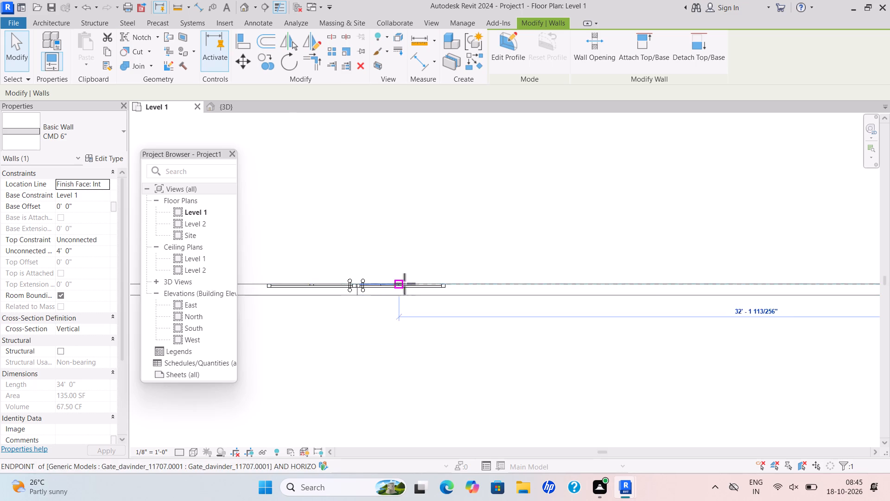
pyautogui.moveTo(404, 283); pyautogui.dragTo(445, 285)
pyautogui.scroll(5, 458, 277)
pyautogui.press('Escape')
# Shorten the western part of the front compound wall to about 25'-9", ending near the gate's west end.
pyautogui.moveTo(475, 292); pyautogui.dragTo(607, 279, button='middle')
pyautogui.scroll(-2, 496, 297)
pyautogui.scroll(-3, 362, 264)
pyautogui.scroll(-1, 509, 263)
pyautogui.moveTo(465, 252); pyautogui.dragTo(501, 252, button='middle')
pyautogui.scroll(-2, 465, 252)
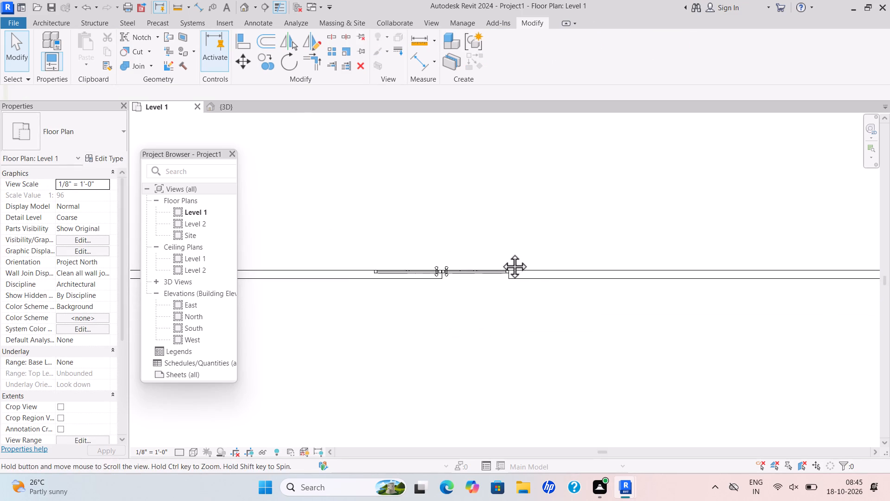
pyautogui.scroll(-1, 501, 252)
pyautogui.moveTo(501, 252); pyautogui.dragTo(515, 252, button='middle')
pyautogui.scroll(1, 483, 272)
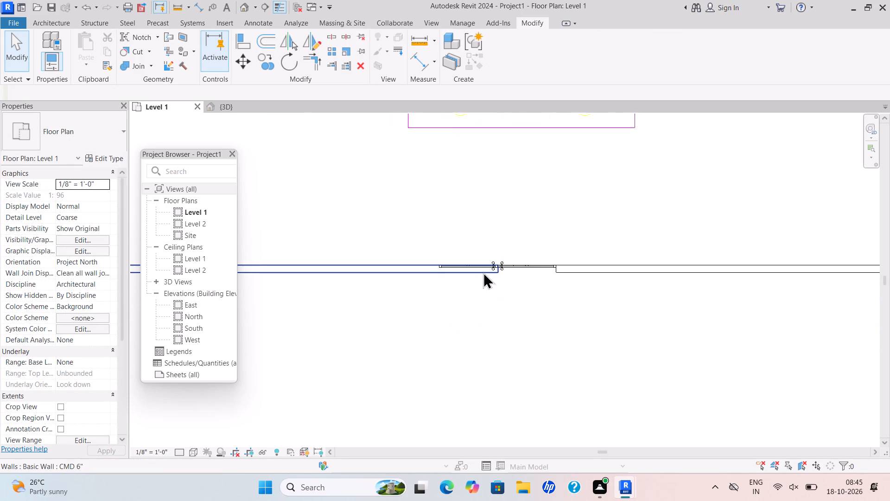
pyautogui.scroll(2, 483, 272)
pyautogui.click(481, 274)
pyautogui.scroll(2, 498, 263)
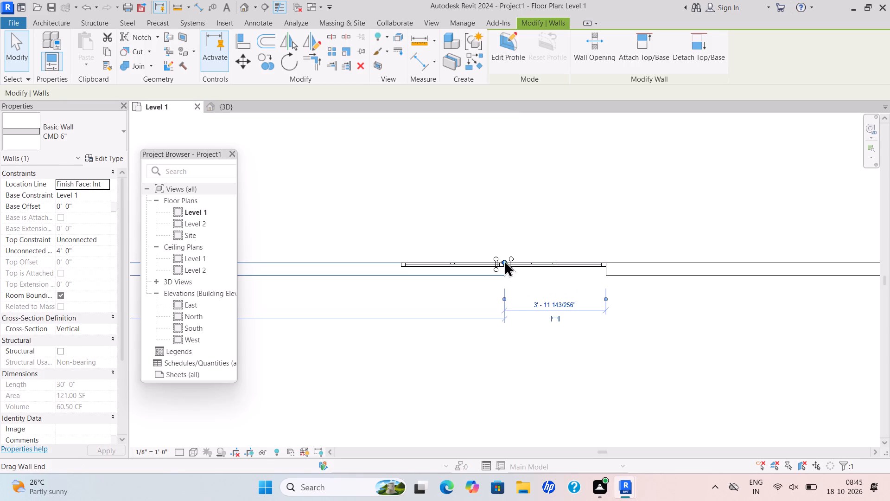
pyautogui.moveTo(508, 260); pyautogui.dragTo(399, 265)
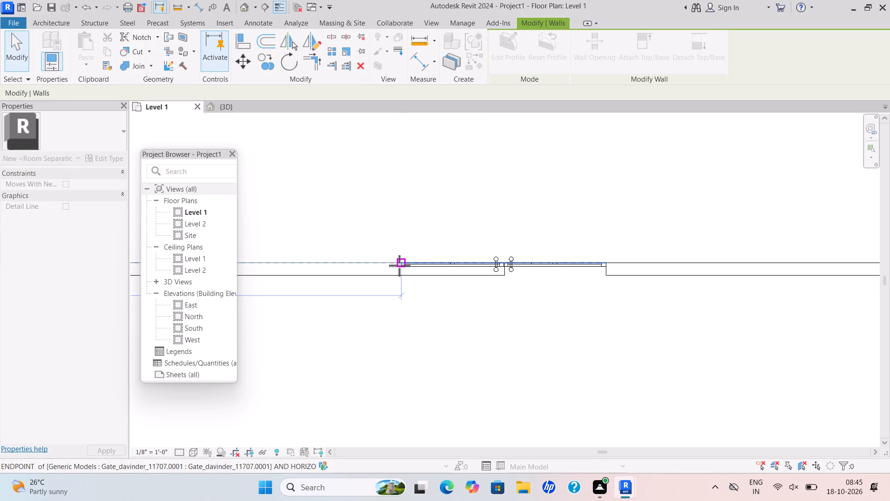
pyautogui.moveTo(399, 265); pyautogui.dragTo(396, 265)
pyautogui.scroll(5, 395, 267)
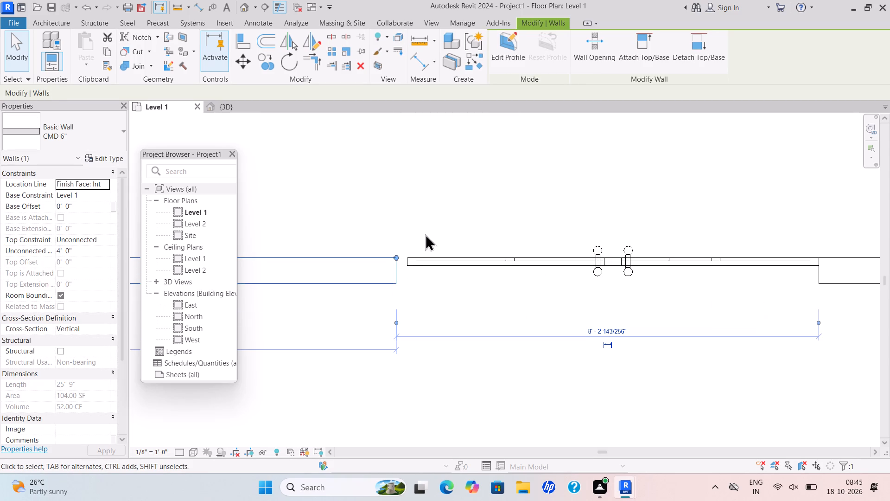
pyautogui.press('Escape')
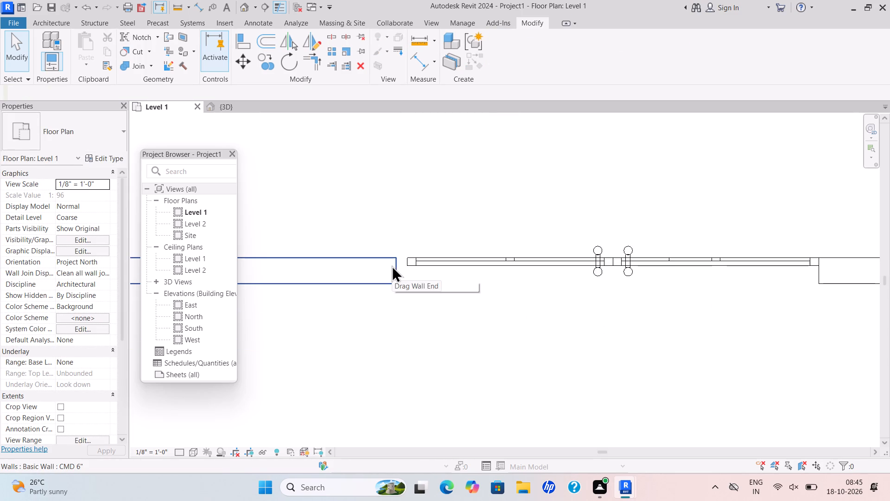
# Extend the western part of the front compound wall to meet the gate's west end exactly.
pyautogui.moveTo(392, 265); pyautogui.dragTo(413, 268)
pyautogui.hotkey('ctrl', 'z')
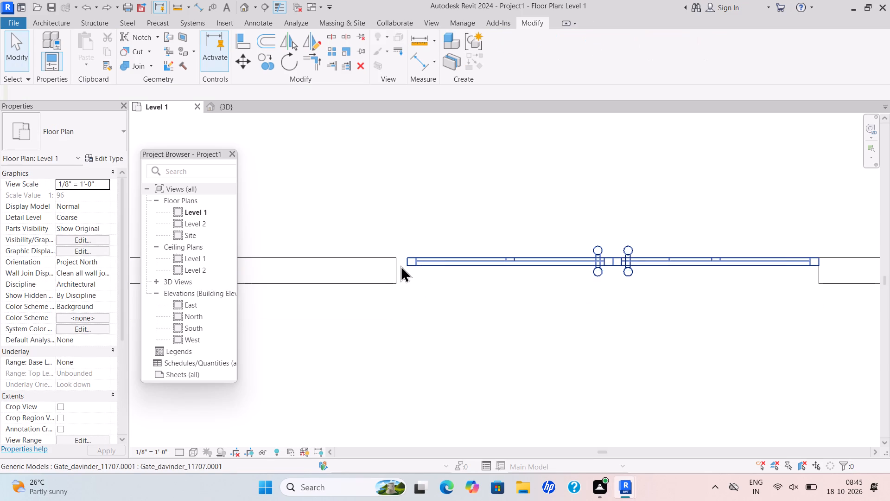
pyautogui.scroll(2, 394, 265)
pyautogui.press('Escape')
pyautogui.click(394, 261)
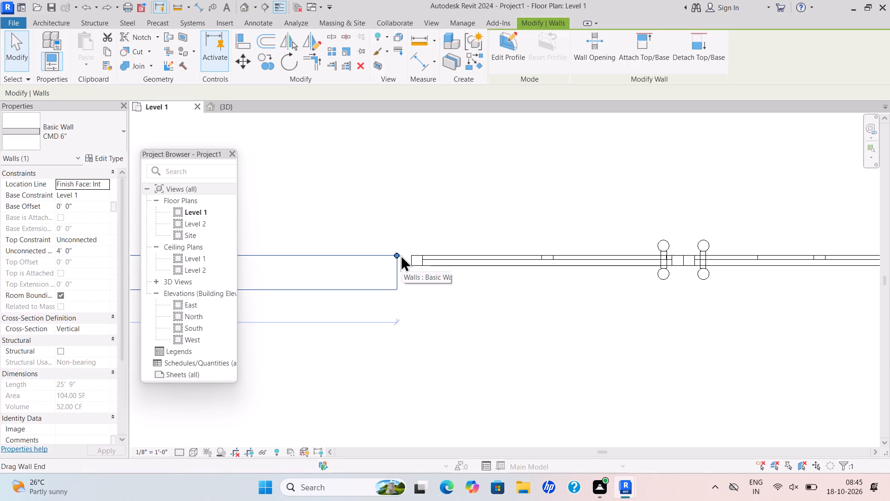
pyautogui.moveTo(395, 253); pyautogui.dragTo(411, 253)
pyautogui.press('Escape')
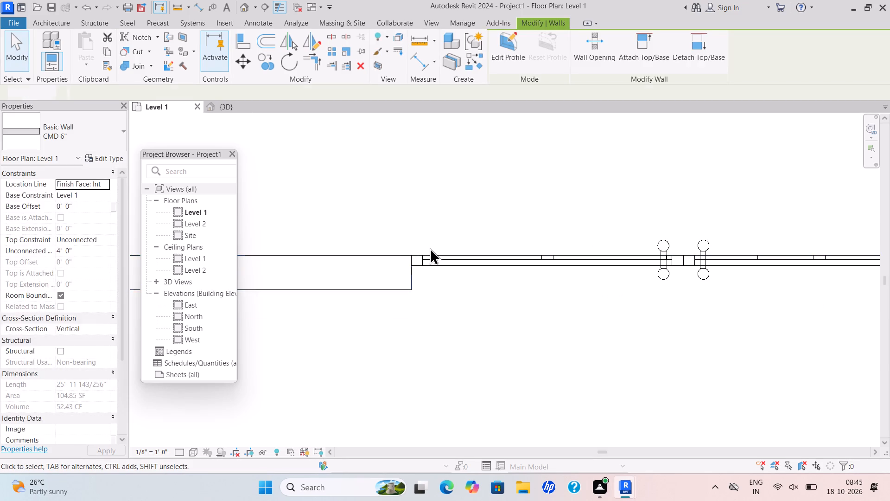
# Edit the boundary of the FLOOR 6" floor on Level 1, moving its south edge out to the front compound wall.
pyautogui.scroll(-20, 436, 247)
pyautogui.scroll(-1, 436, 247)
pyautogui.moveTo(433, 245); pyautogui.dragTo(438, 250, button='middle')
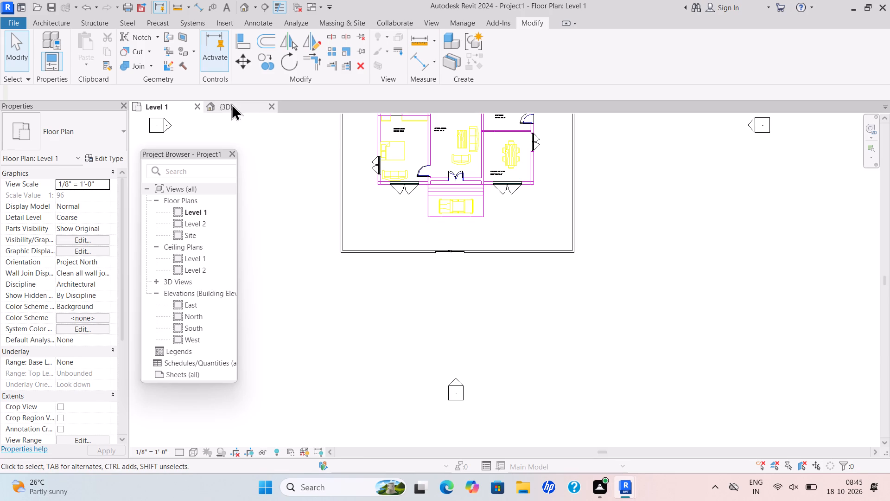
pyautogui.click(231, 103)
pyautogui.scroll(-3, 407, 223)
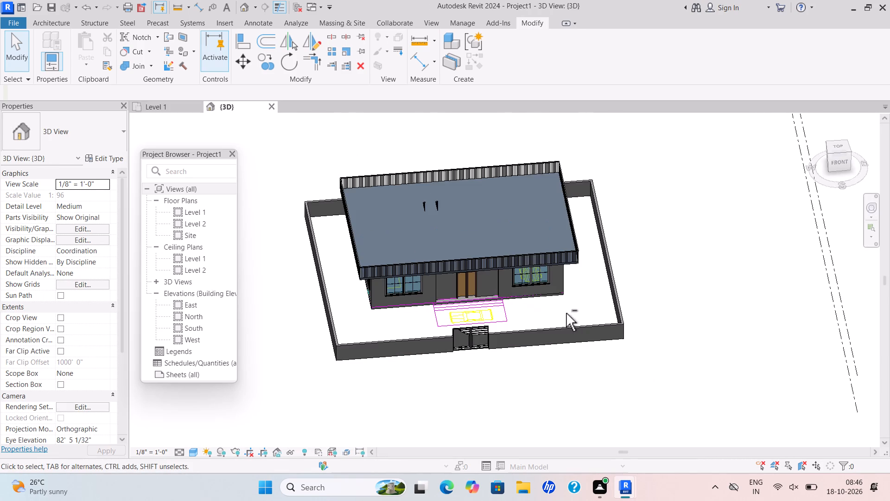
pyautogui.keyDown('shift'); pyautogui.moveTo(566, 314); pyautogui.dragTo(521, 340, button='middle'); pyautogui.keyUp('shift')
pyautogui.scroll(7, 459, 291)
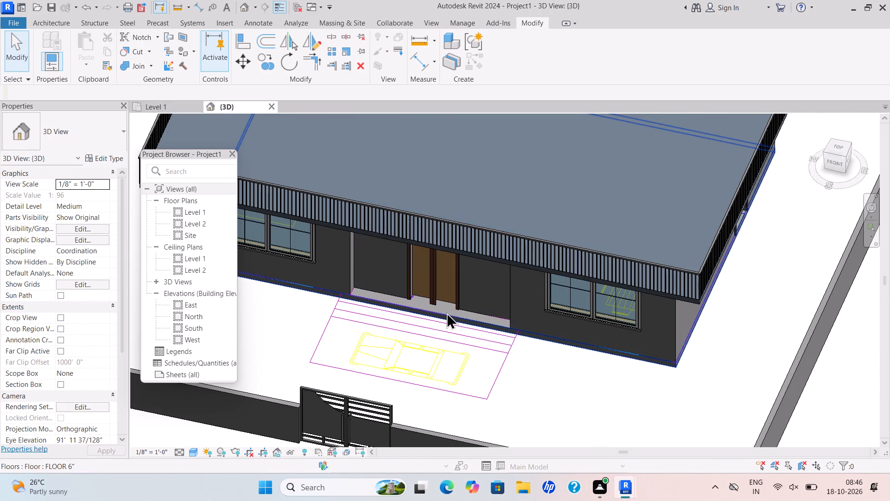
pyautogui.click(446, 312)
pyautogui.click(501, 51)
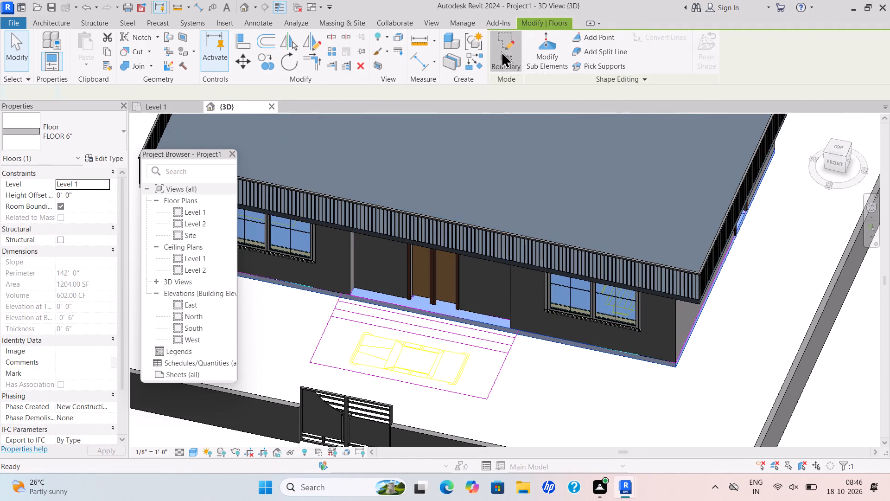
pyautogui.click(171, 102)
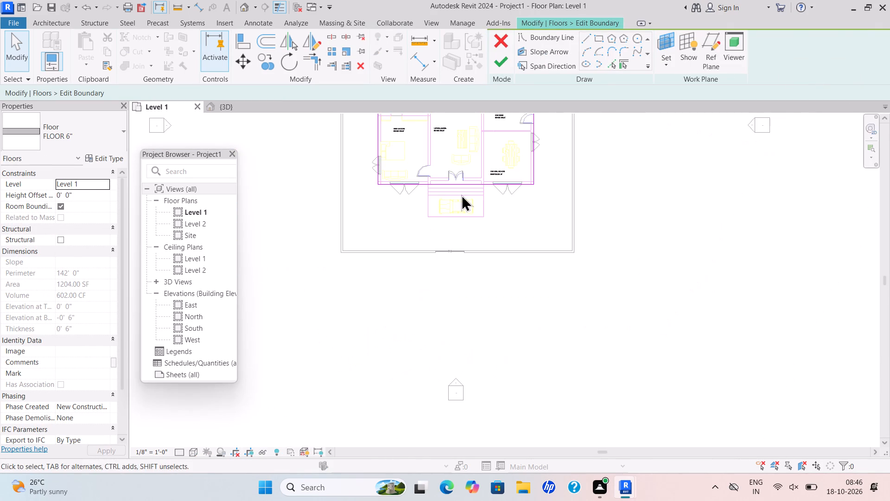
pyautogui.scroll(3, 472, 188)
pyautogui.moveTo(468, 181); pyautogui.dragTo(473, 284)
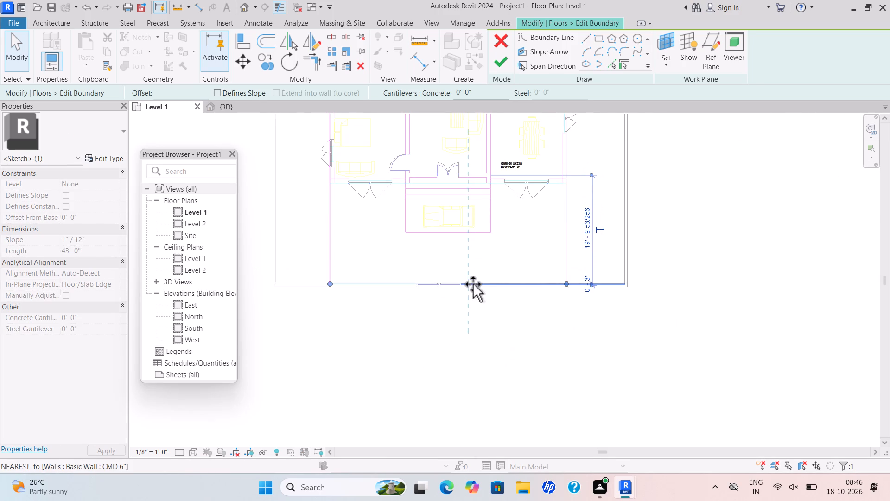
pyautogui.moveTo(473, 284); pyautogui.dragTo(476, 288)
# Move the east edge of the floor boundary out to the east compound wall.
pyautogui.scroll(-1, 521, 206)
pyautogui.moveTo(519, 217); pyautogui.dragTo(413, 326, button='middle')
pyautogui.scroll(5, 453, 261)
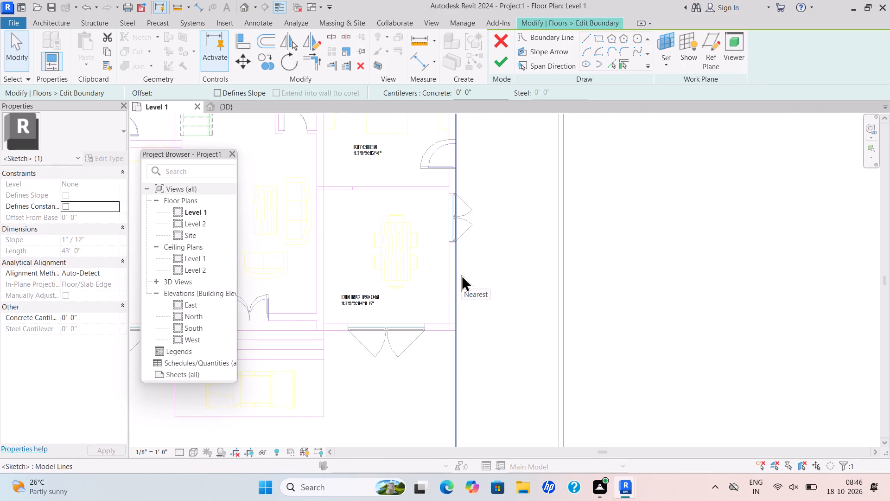
pyautogui.moveTo(457, 275); pyautogui.dragTo(568, 267)
# Move the north edge of the floor boundary out to the rear compound wall's outer face.
pyautogui.scroll(-4, 567, 257)
pyautogui.moveTo(566, 273); pyautogui.dragTo(637, 321, button='middle')
pyautogui.scroll(4, 525, 183)
pyautogui.moveTo(528, 175); pyautogui.dragTo(547, 241, button='middle')
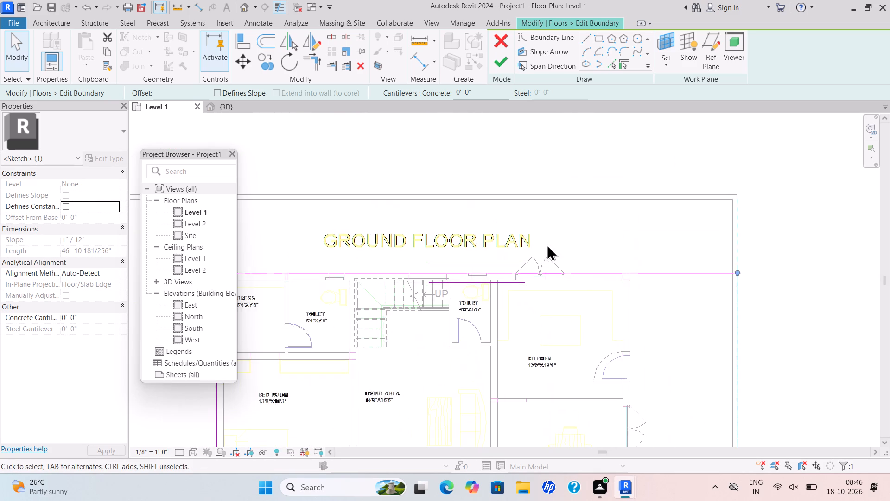
pyautogui.scroll(4, 547, 257)
pyautogui.moveTo(553, 280); pyautogui.dragTo(571, 144)
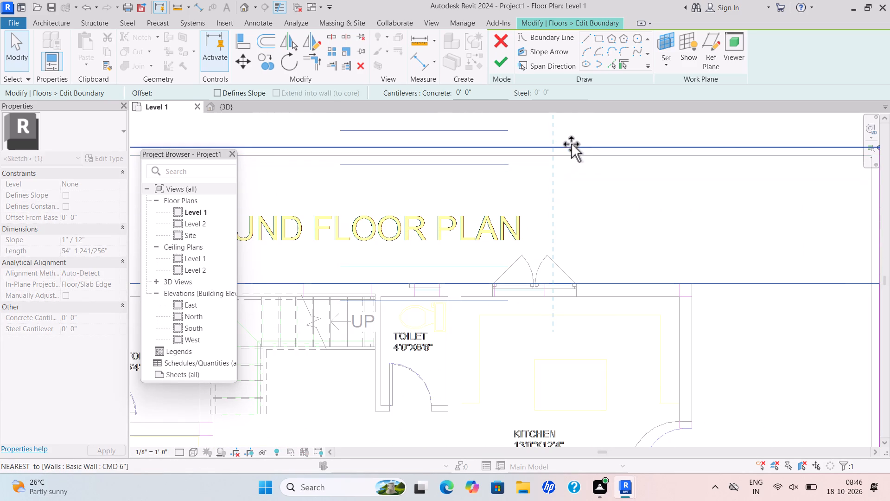
pyautogui.moveTo(571, 144); pyautogui.dragTo(573, 138)
pyautogui.scroll(-2, 551, 198)
pyautogui.scroll(4, 555, 158)
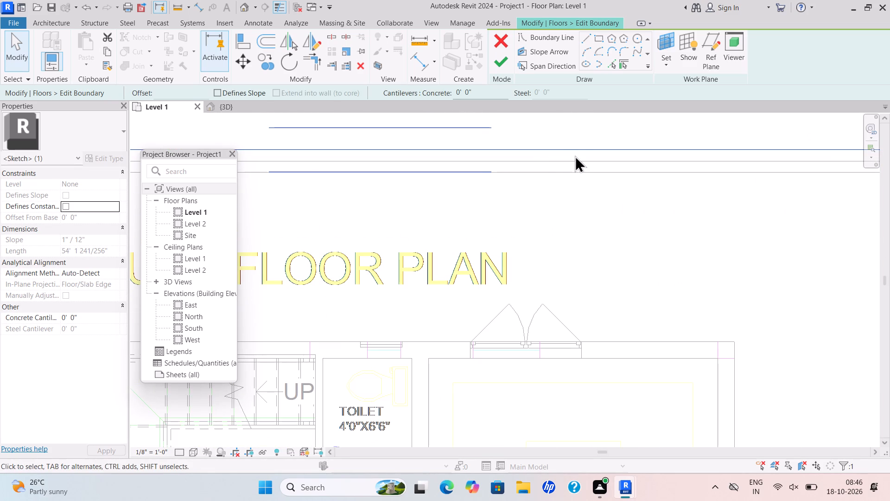
pyautogui.moveTo(581, 154); pyautogui.dragTo(587, 162)
pyautogui.scroll(1, 543, 231)
pyautogui.scroll(-9, 539, 231)
# Move the west edge of the floor boundary out to the west compound wall and finish the boundary edit.
pyautogui.moveTo(547, 225); pyautogui.dragTo(640, 137, button='middle')
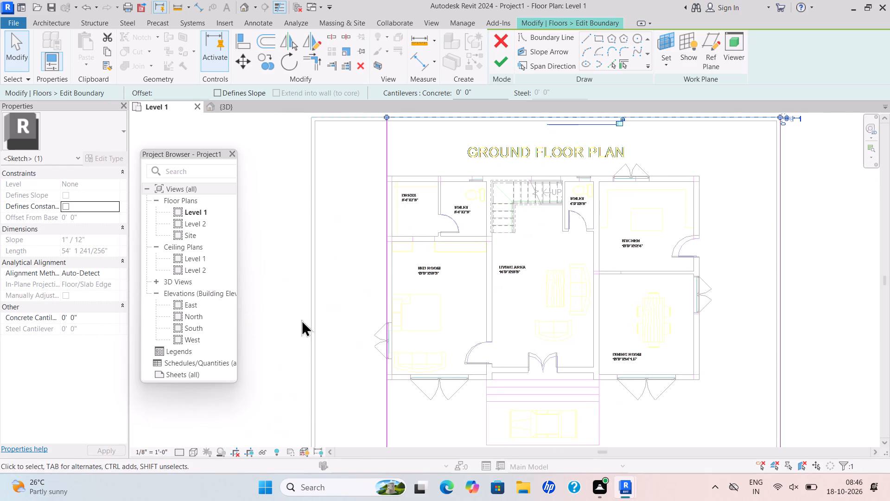
pyautogui.scroll(4, 384, 299)
pyautogui.moveTo(510, 280); pyautogui.dragTo(558, 267, button='middle')
pyautogui.scroll(-1, 521, 279)
pyautogui.moveTo(451, 284); pyautogui.dragTo(328, 286)
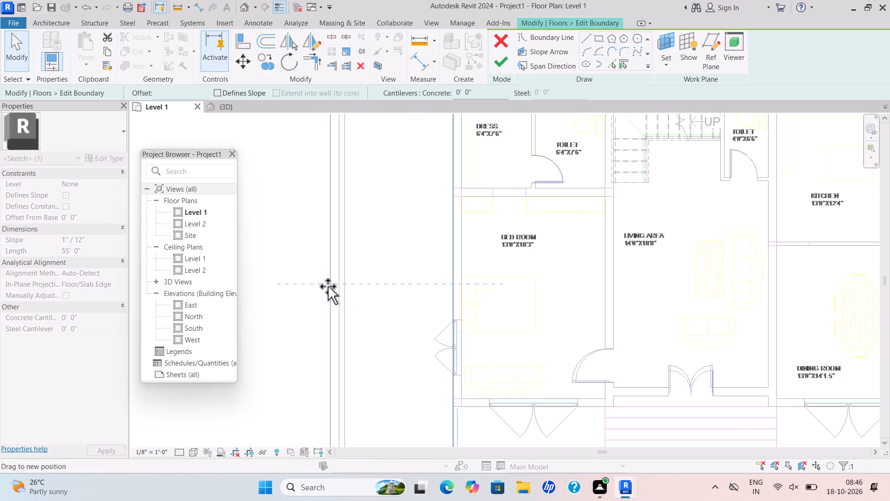
pyautogui.moveTo(328, 286); pyautogui.dragTo(337, 288)
pyautogui.scroll(-5, 352, 277)
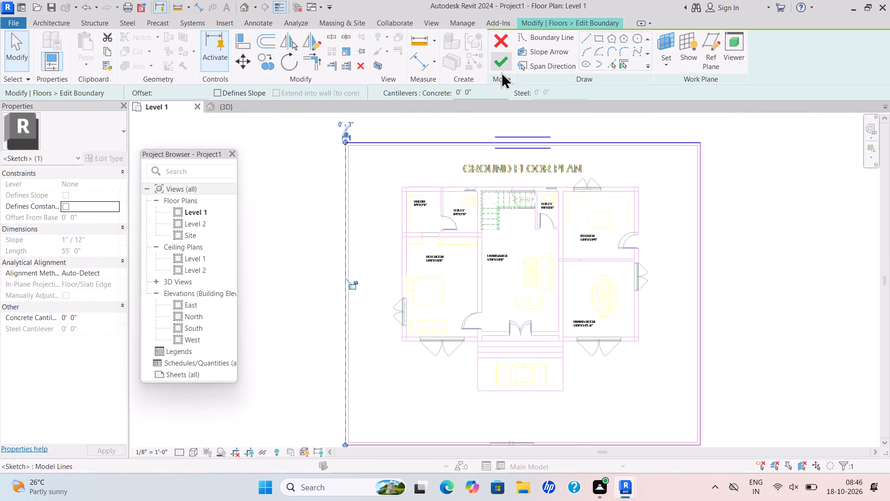
pyautogui.click(498, 60)
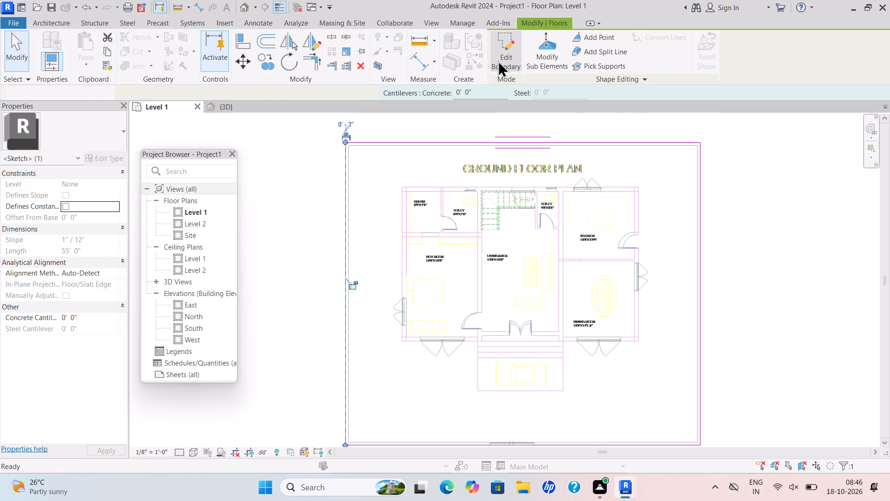
pyautogui.click(225, 109)
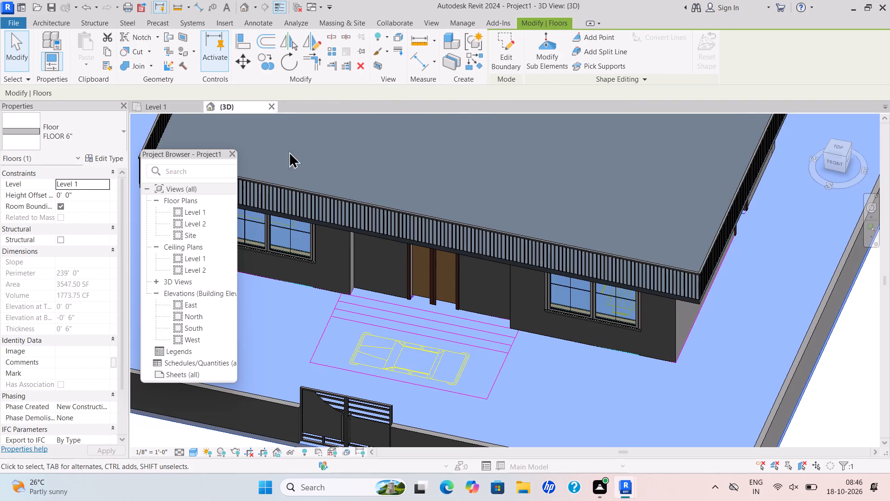
pyautogui.click(487, 413)
# Start a shaft opening on Level 1 and sketch its boundary lines along the staircase's north and west outer edges.
pyautogui.scroll(-9, 534, 350)
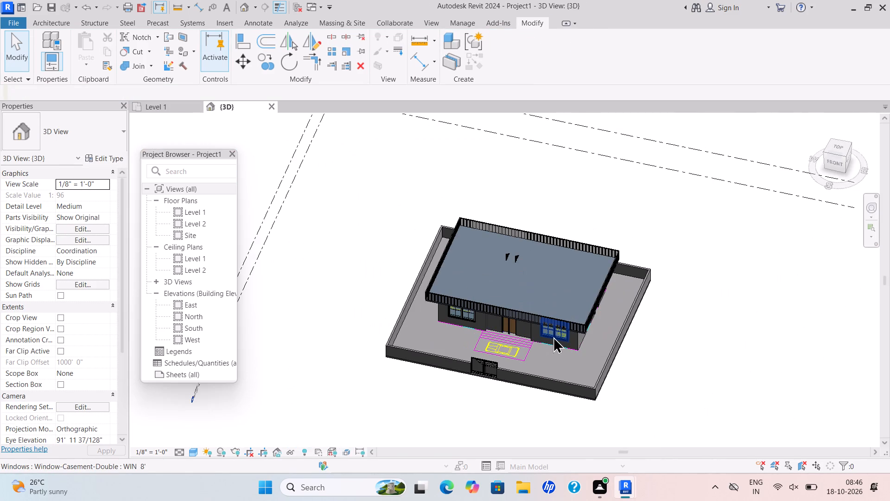
pyautogui.keyDown('shift'); pyautogui.moveTo(554, 338); pyautogui.dragTo(601, 260, button='middle'); pyautogui.keyUp('shift')
pyautogui.keyDown('shift'); pyautogui.scroll(1, 600, 258); pyautogui.keyUp('shift')
pyautogui.click(174, 108)
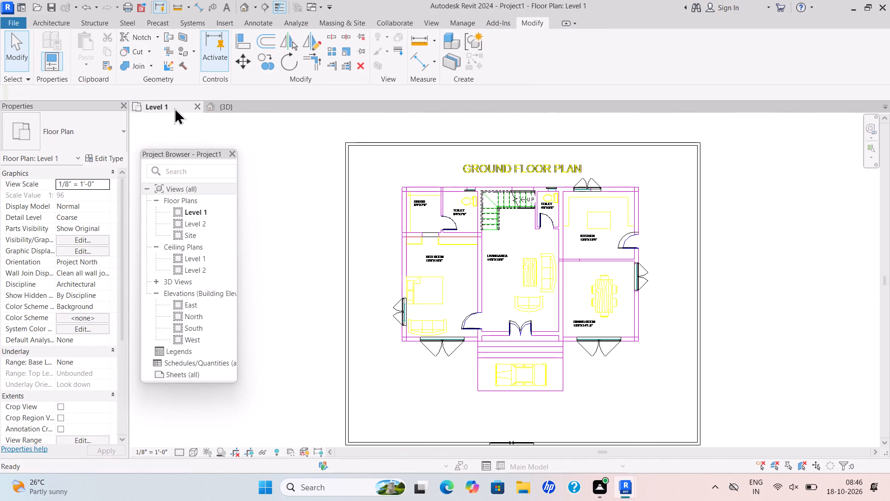
pyautogui.click(60, 19)
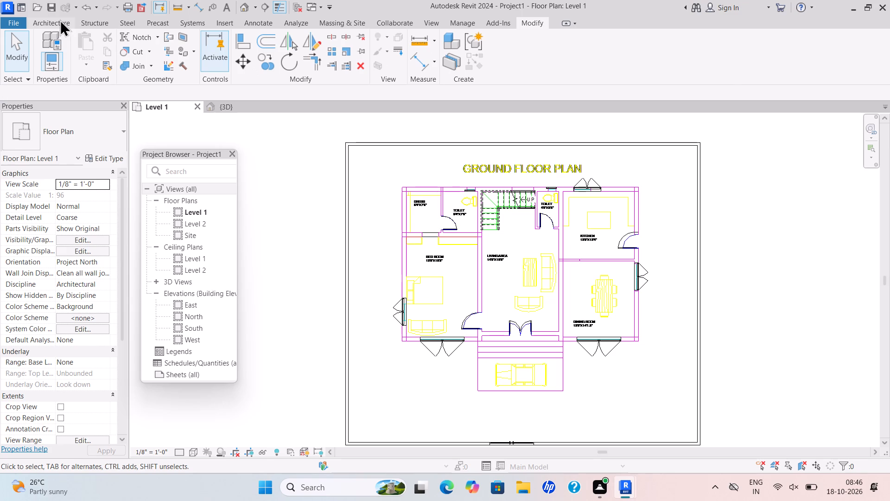
pyautogui.click(714, 43)
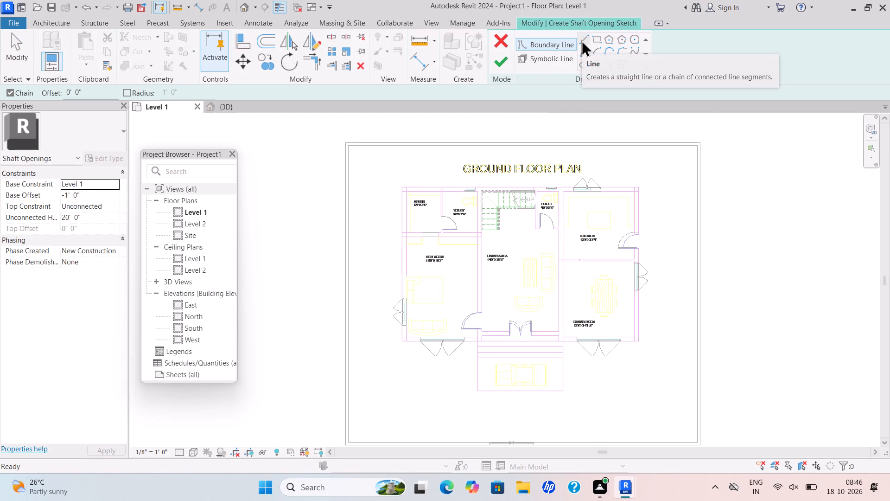
pyautogui.click(580, 39)
pyautogui.scroll(7, 525, 196)
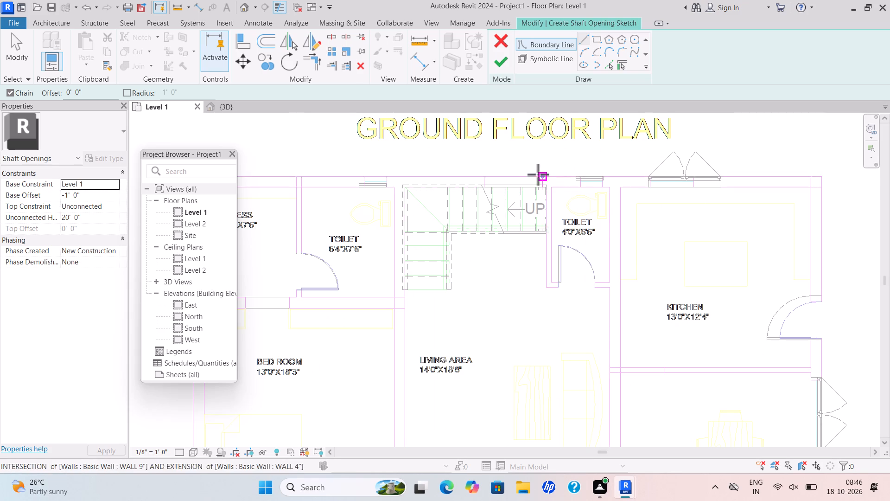
pyautogui.scroll(4, 556, 186)
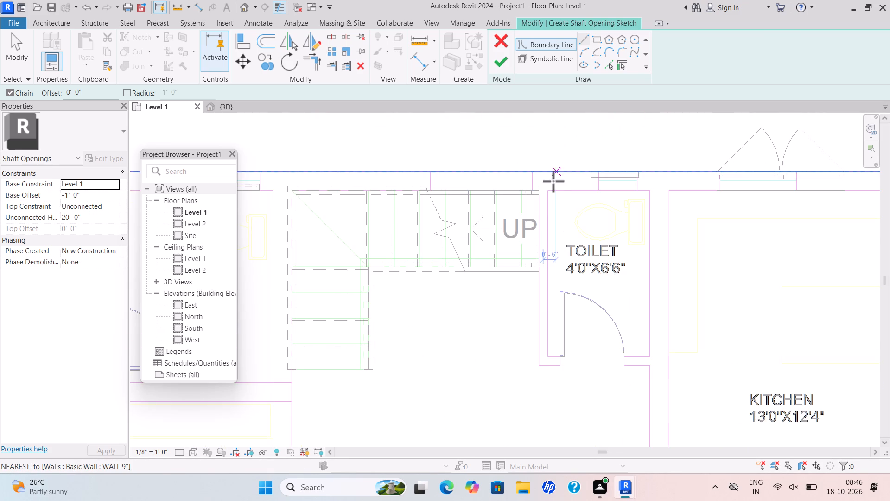
pyautogui.scroll(4, 546, 183)
pyautogui.moveTo(534, 189); pyautogui.dragTo(537, 190)
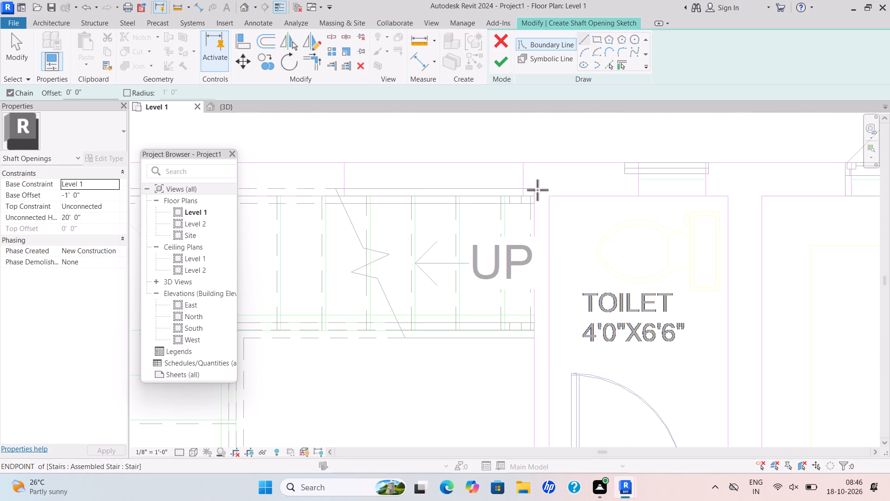
pyautogui.moveTo(537, 190); pyautogui.dragTo(540, 191)
pyautogui.scroll(-3, 331, 206)
pyautogui.moveTo(331, 207); pyautogui.dragTo(587, 150, button='middle')
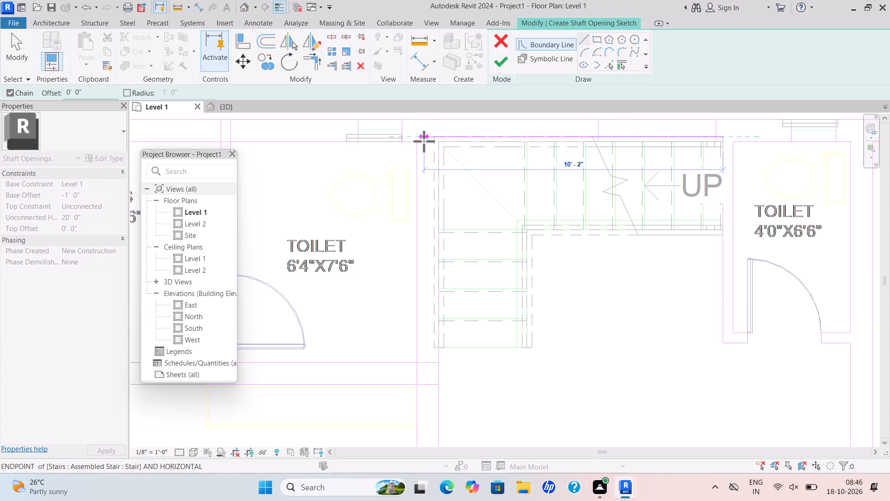
pyautogui.moveTo(433, 139); pyautogui.dragTo(437, 159)
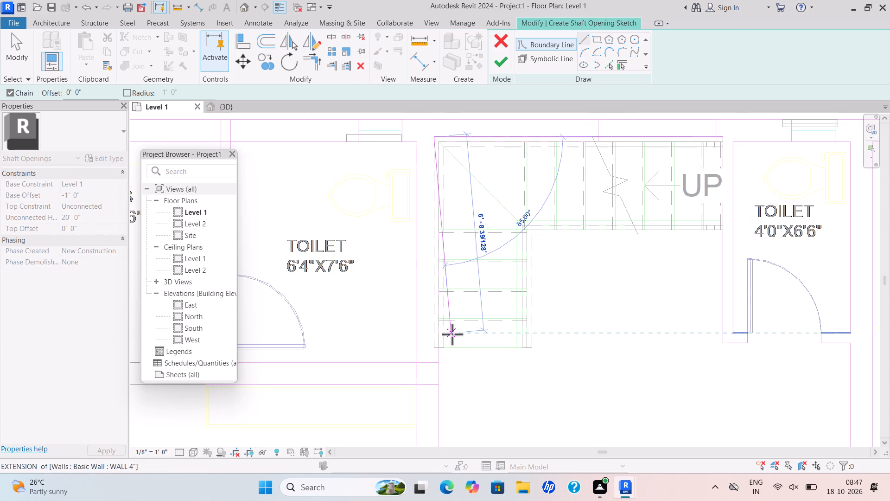
pyautogui.click(434, 348)
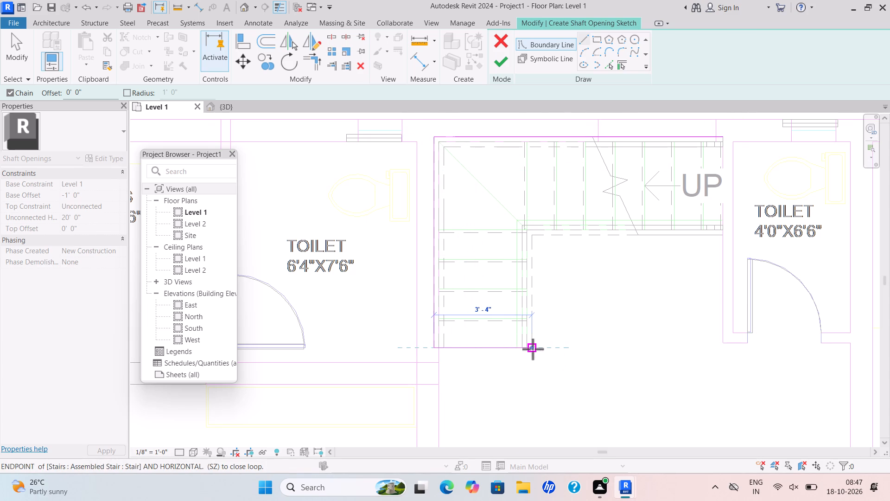
# Close the shaft boundary with 3'-4" across the lower flight's end, the stair's inner edges including 6'-6", and the east end.
pyautogui.scroll(5, 534, 349)
pyautogui.moveTo(528, 349); pyautogui.dragTo(534, 334)
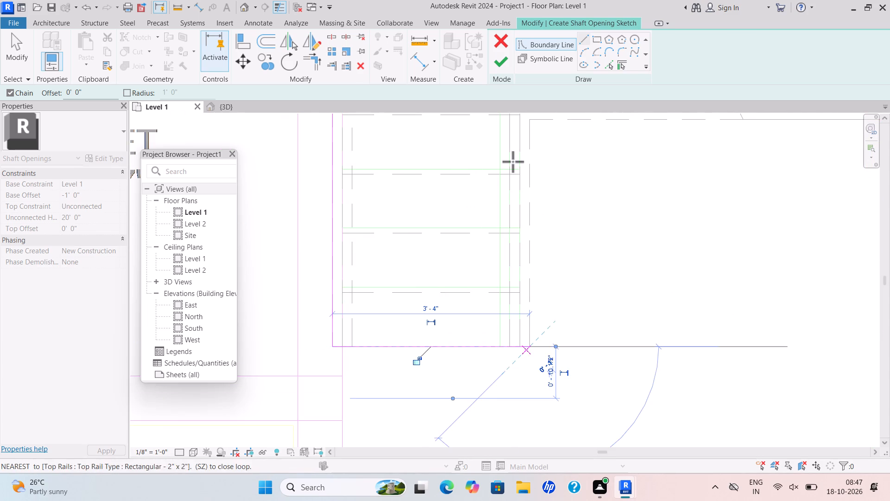
pyautogui.scroll(-3, 520, 161)
pyautogui.moveTo(524, 162); pyautogui.dragTo(513, 277, button='middle')
pyautogui.scroll(4, 531, 252)
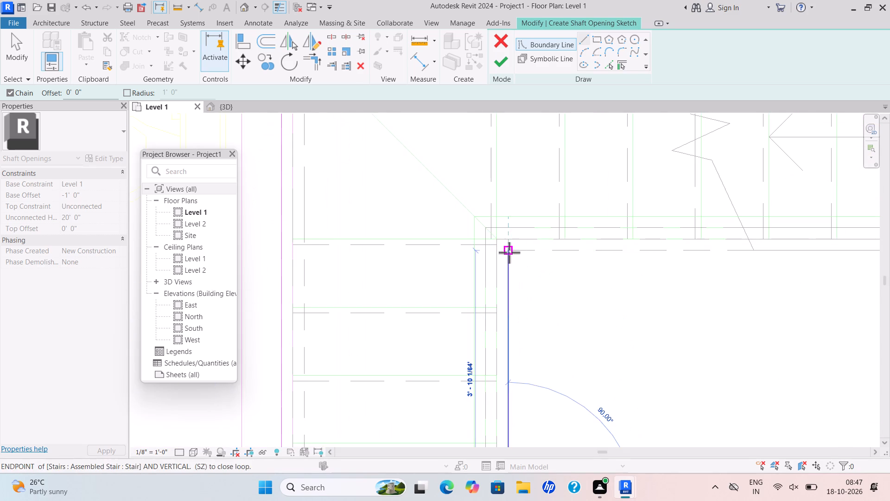
pyautogui.moveTo(509, 254); pyautogui.dragTo(515, 253)
pyautogui.scroll(-3, 796, 226)
pyautogui.moveTo(741, 246); pyautogui.dragTo(445, 248, button='middle')
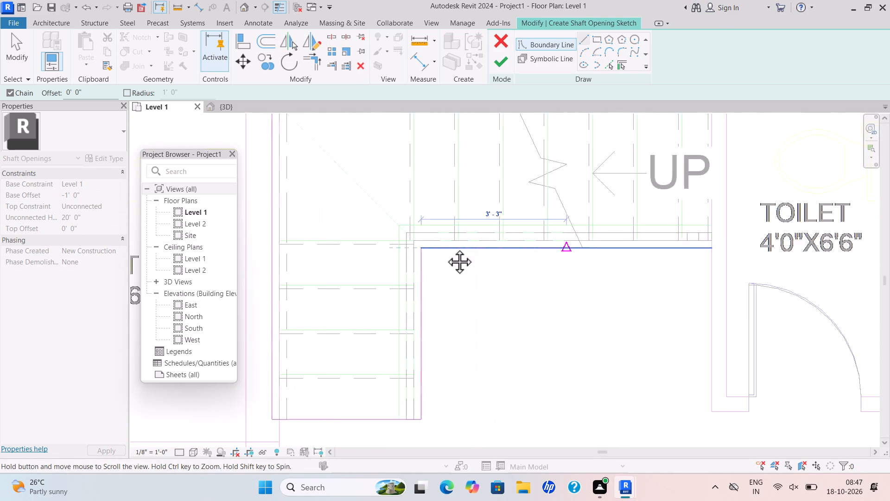
pyautogui.scroll(-1, 445, 248)
pyautogui.moveTo(445, 248); pyautogui.dragTo(346, 251, button='middle')
pyautogui.scroll(3, 474, 253)
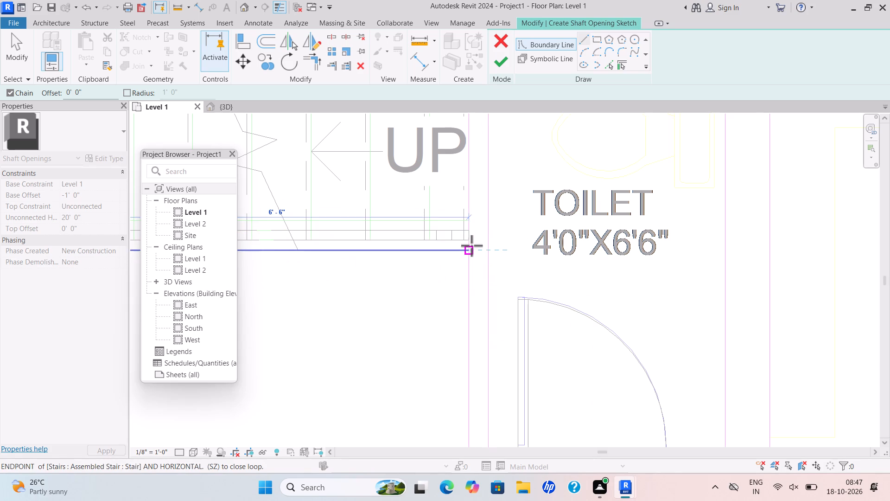
pyautogui.scroll(-4, 472, 246)
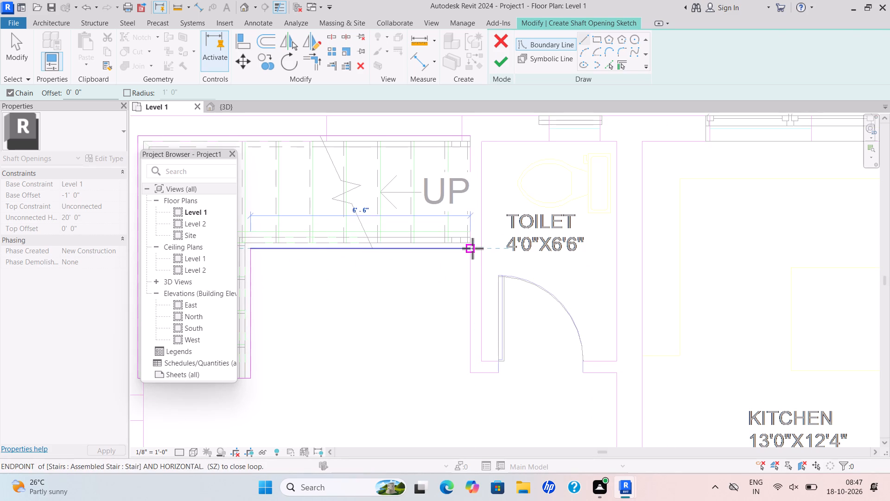
pyautogui.click(472, 248)
pyautogui.scroll(5, 465, 137)
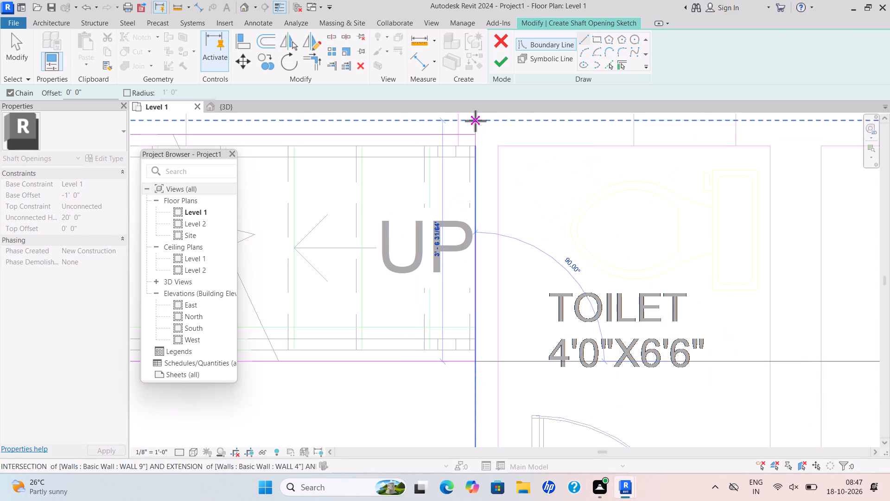
pyautogui.click(474, 133)
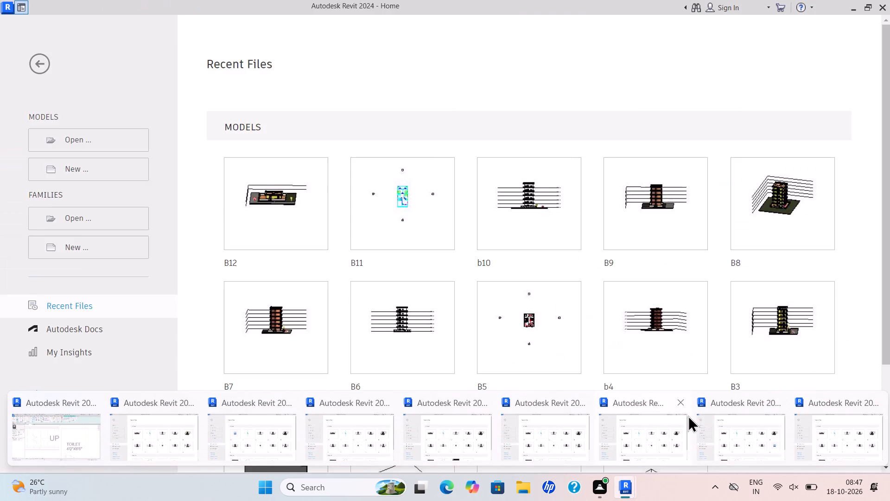
# Close all the extra Revit Home windows, keeping only the Project1 window with the shaft opening sketch.
pyautogui.click(675, 403)
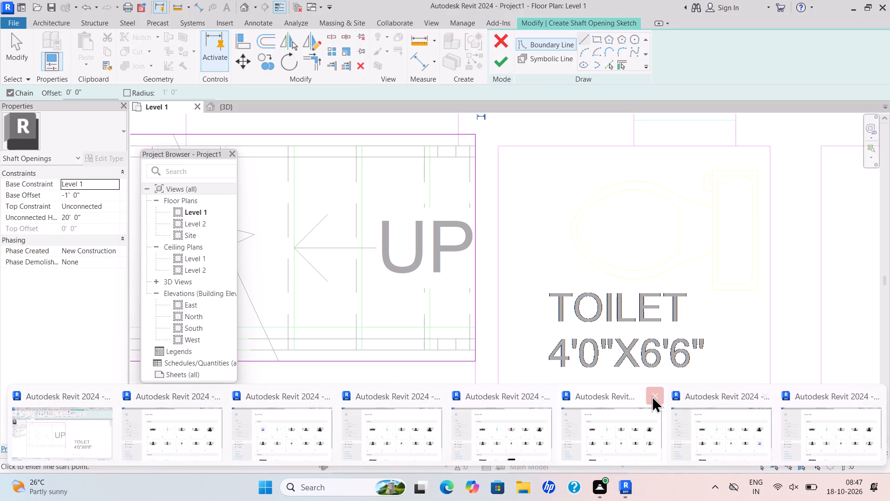
pyautogui.click(651, 396)
pyautogui.click(620, 385)
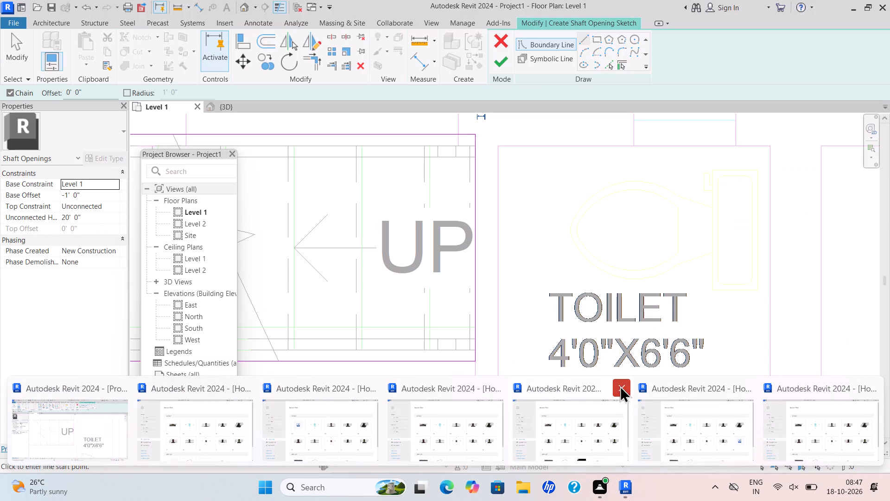
pyautogui.click(616, 391)
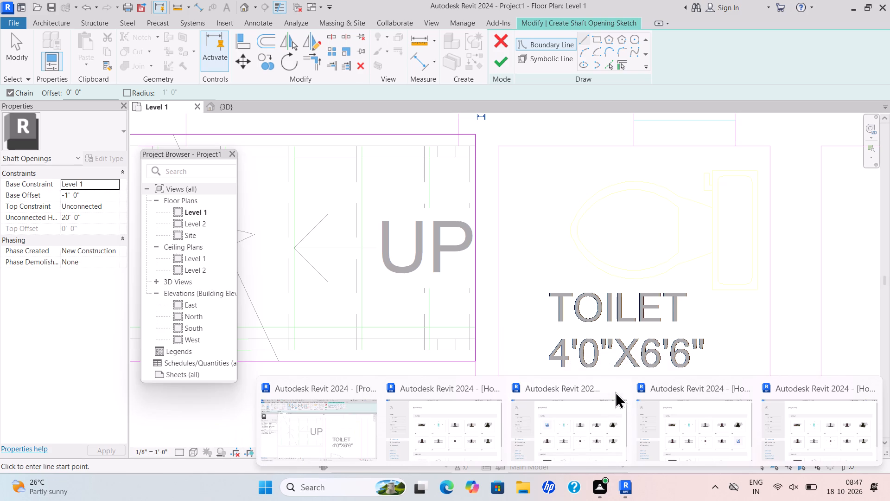
pyautogui.click(623, 388)
pyautogui.click(622, 387)
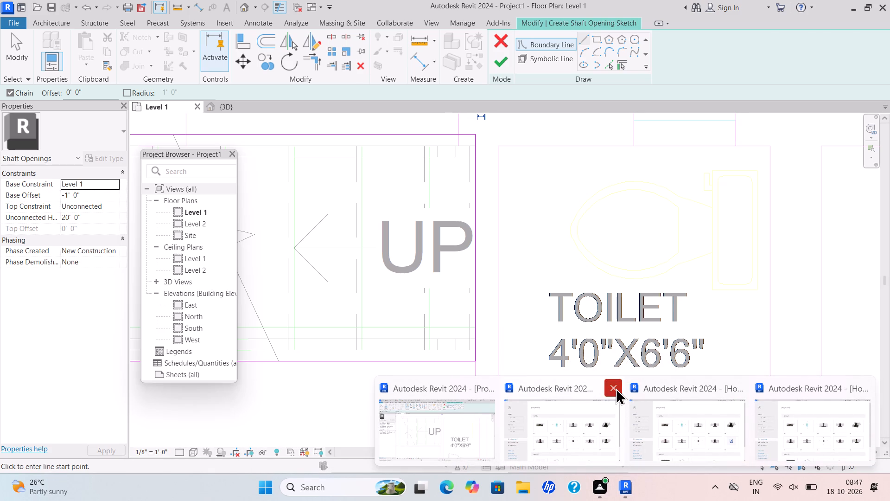
pyautogui.click(616, 388)
pyautogui.click(678, 386)
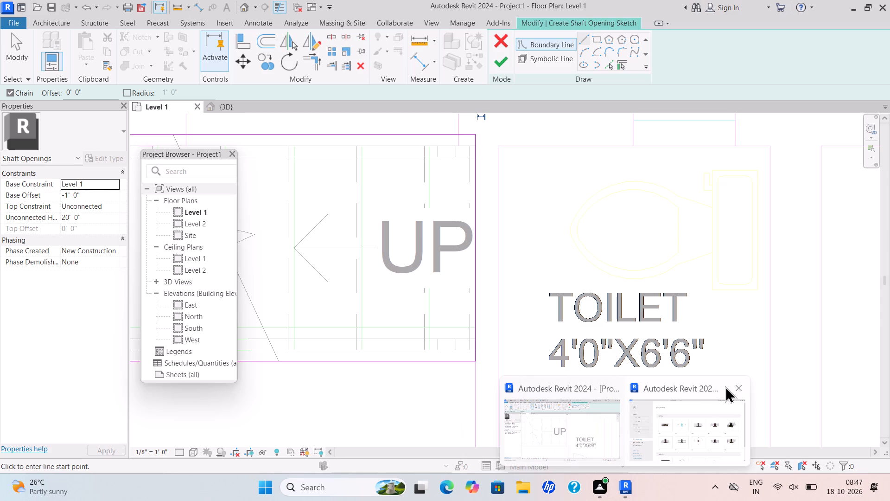
pyautogui.click(739, 385)
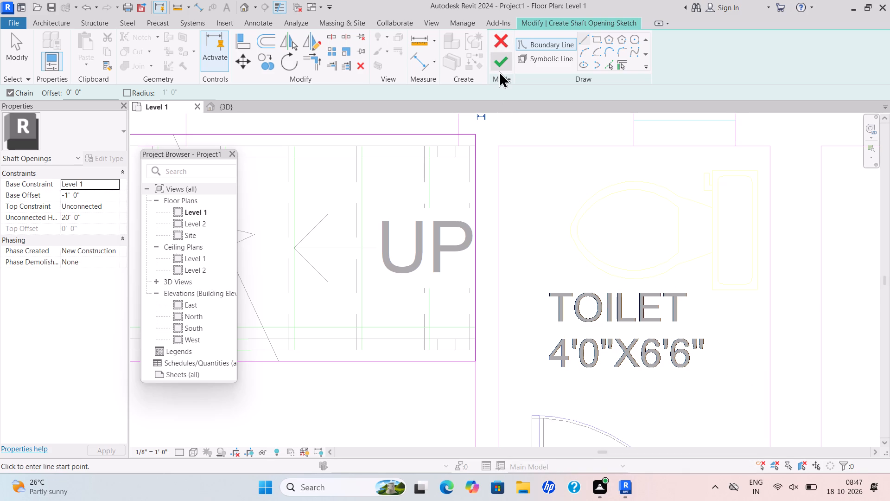
# Finish the shaft opening sketch and unjoin the joined wall and roof elements, working in the 3D view.
pyautogui.click(503, 56)
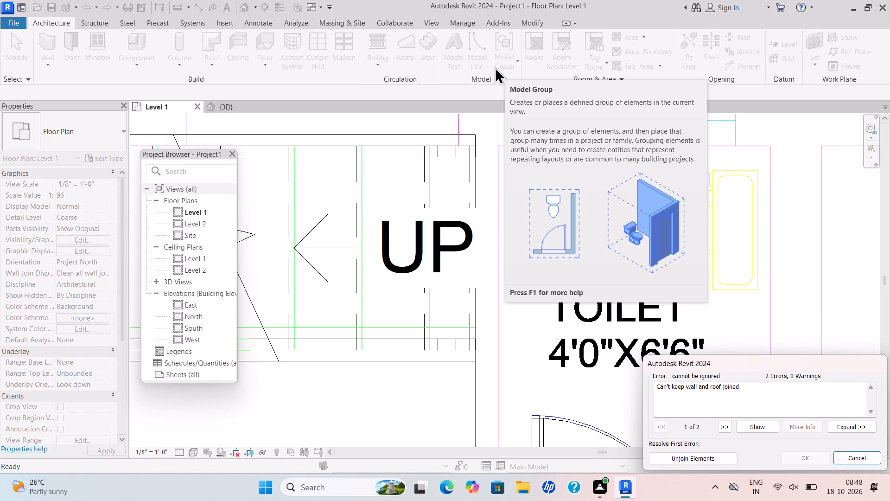
pyautogui.scroll(-4, 591, 235)
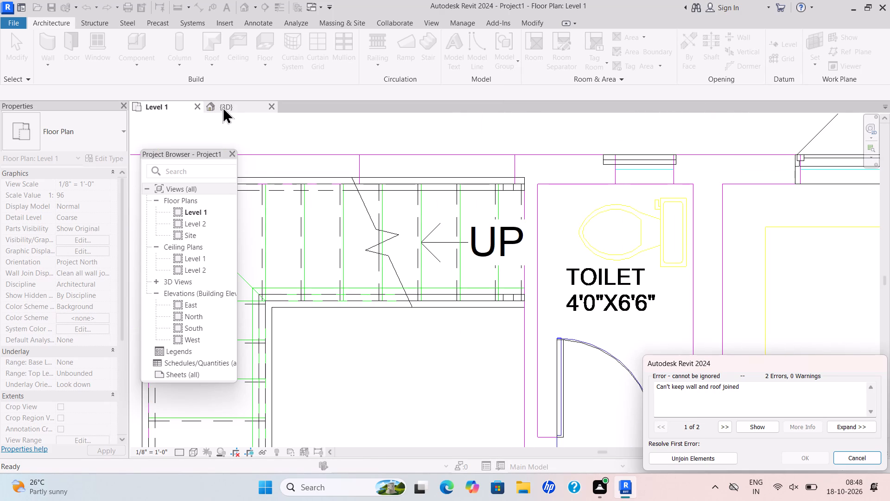
pyautogui.click(222, 107)
pyautogui.scroll(4, 551, 296)
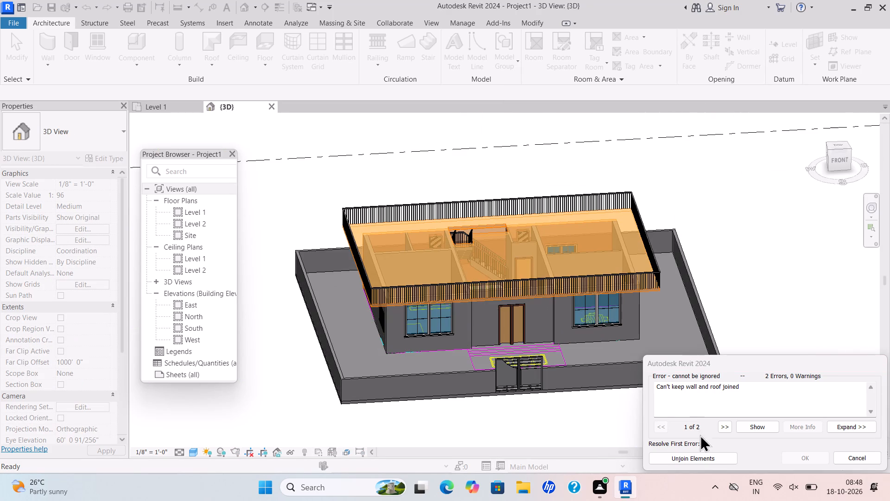
pyautogui.click(699, 457)
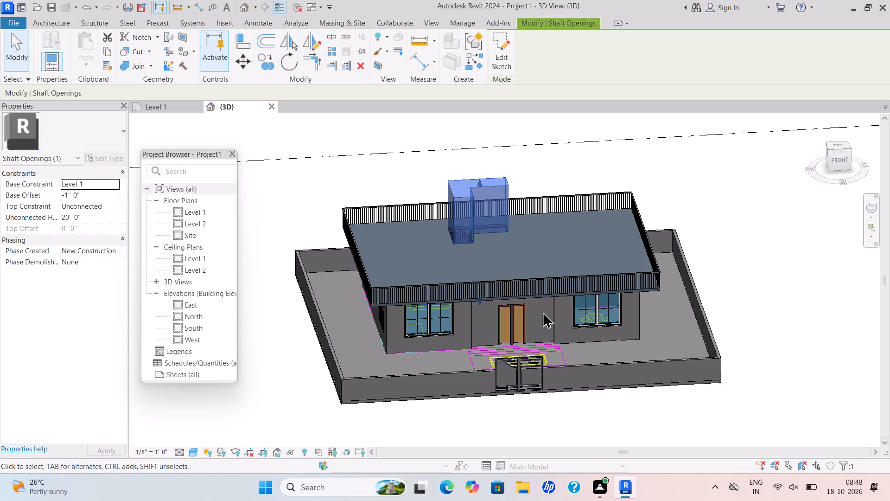
# Raise the bottom of the shaft opening in the 3D view to a base offset of about 6'-6".
pyautogui.moveTo(545, 312); pyautogui.dragTo(518, 254, button='middle')
pyautogui.scroll(1, 512, 270)
pyautogui.moveTo(509, 270); pyautogui.dragTo(516, 336, button='middle')
pyautogui.scroll(1, 510, 356)
pyautogui.moveTo(509, 356); pyautogui.dragTo(508, 345, button='middle')
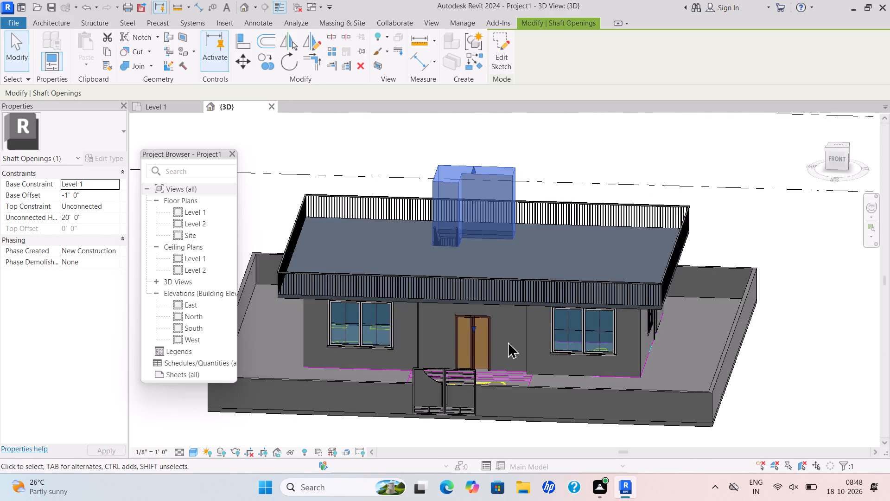
pyautogui.scroll(7, 458, 339)
pyautogui.scroll(-2, 501, 316)
pyautogui.moveTo(503, 328); pyautogui.dragTo(503, 410, button='middle')
pyautogui.scroll(-1, 499, 395)
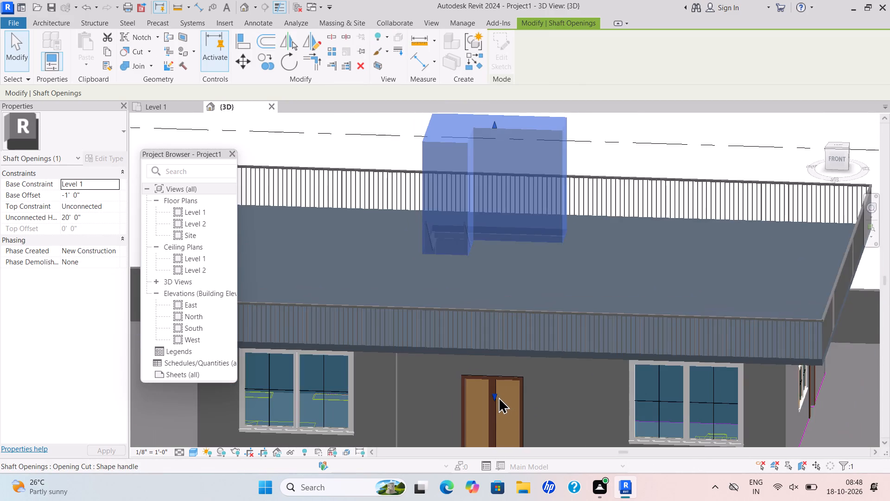
pyautogui.moveTo(496, 396); pyautogui.dragTo(520, 285)
# Lower the top of the shaft opening to an unconnected height of about 7'-8", leaving its sketch unedited.
pyautogui.scroll(-1, 582, 283)
pyautogui.moveTo(582, 284); pyautogui.dragTo(573, 315, button='middle')
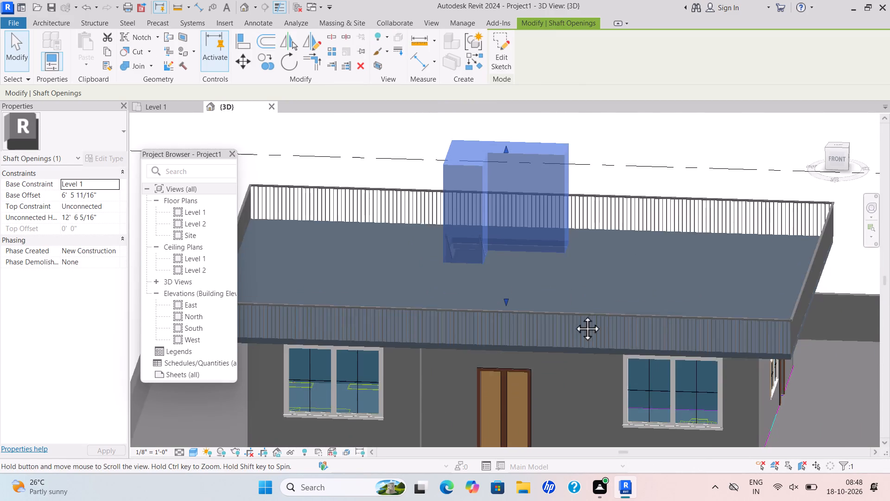
pyautogui.moveTo(573, 315); pyautogui.dragTo(571, 377, button='middle')
pyautogui.moveTo(496, 238); pyautogui.dragTo(479, 304)
pyautogui.press('Return')
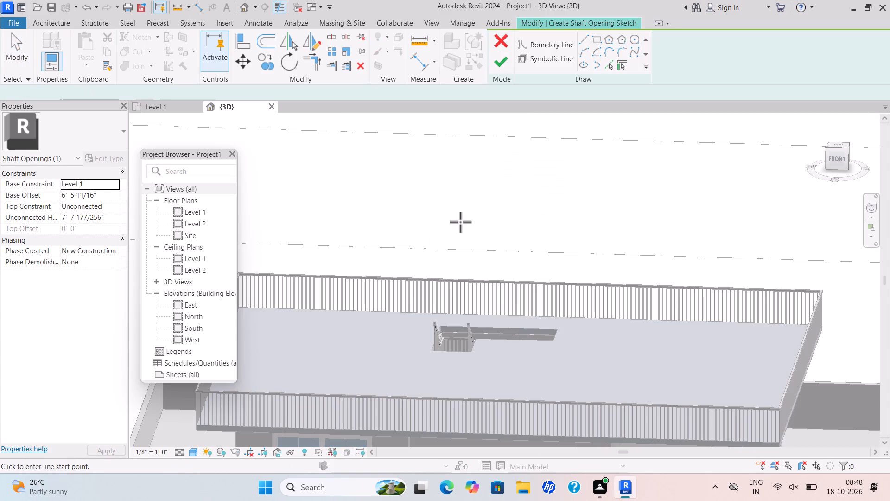
pyautogui.click(500, 39)
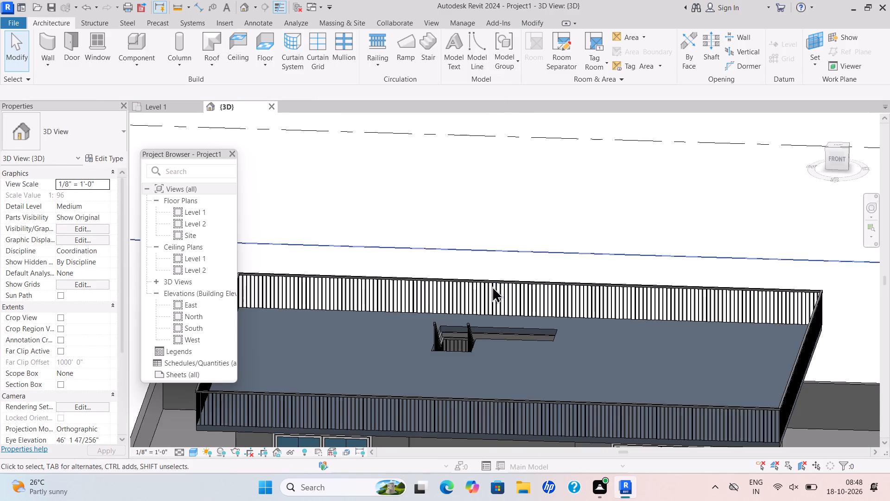
# Check the stair shaft opening and the whole house in the 3D view and the Level 1 plan.
pyautogui.scroll(-7, 492, 290)
pyautogui.keyDown('shift'); pyautogui.moveTo(503, 318); pyautogui.dragTo(539, 348, button='middle'); pyautogui.keyUp('shift')
pyautogui.keyDown('shift'); pyautogui.scroll(-1, 506, 320); pyautogui.keyUp('shift')
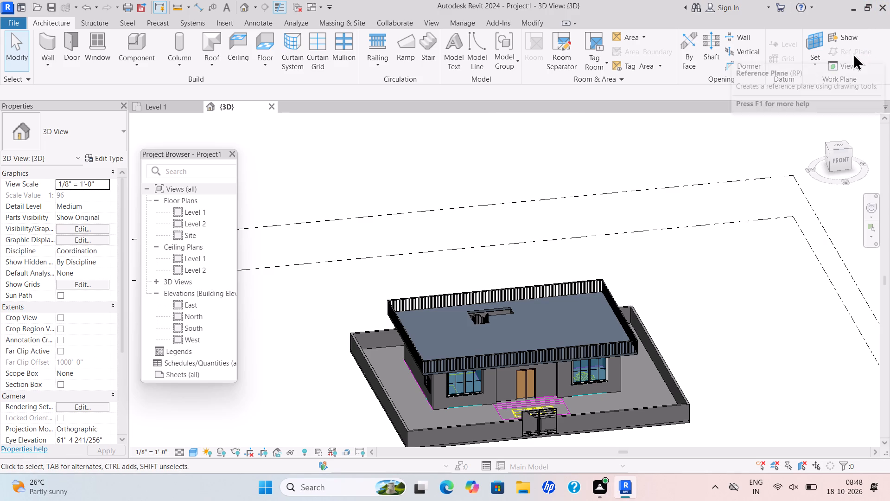
pyautogui.click(347, 22)
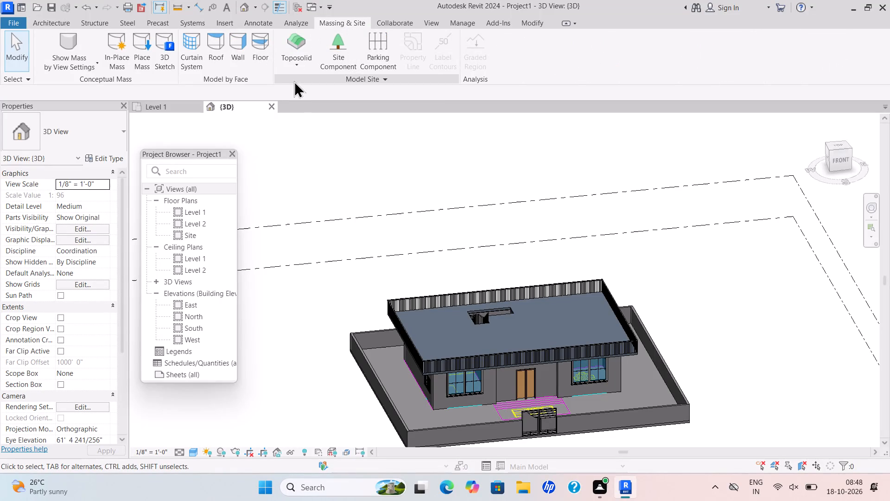
pyautogui.click(160, 105)
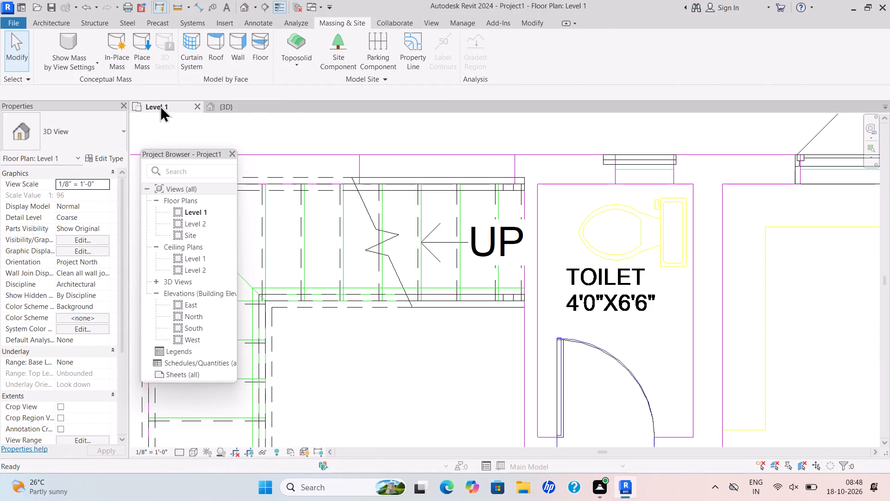
pyautogui.scroll(-11, 512, 212)
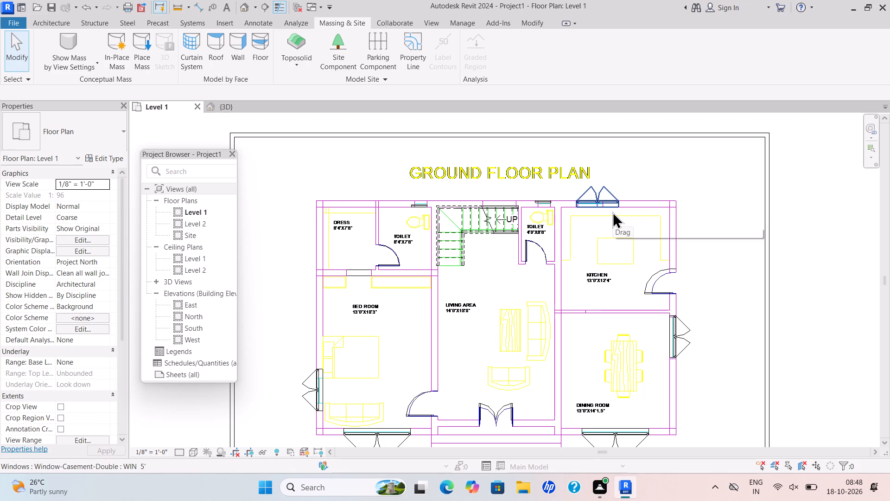
pyautogui.click(234, 100)
pyautogui.click(234, 105)
pyautogui.scroll(4, 521, 367)
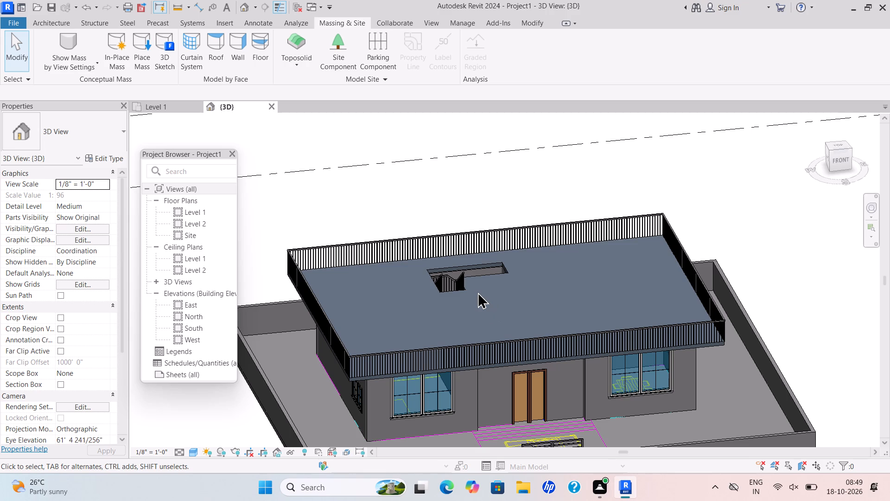
pyautogui.scroll(-4, 456, 292)
pyautogui.moveTo(455, 292); pyautogui.dragTo(444, 247, button='middle')
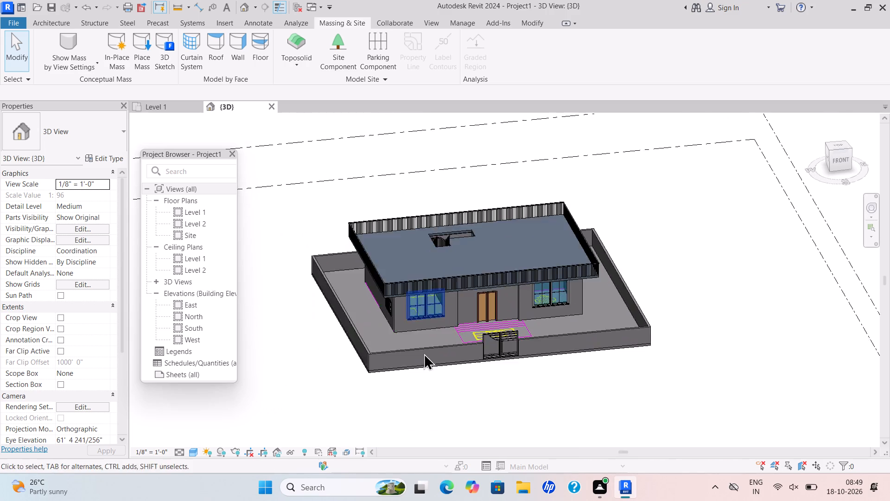
# Examine the front facade, the linked plan's entrance step lines and the compound gate from several angles in 3D.
pyautogui.scroll(6, 425, 355)
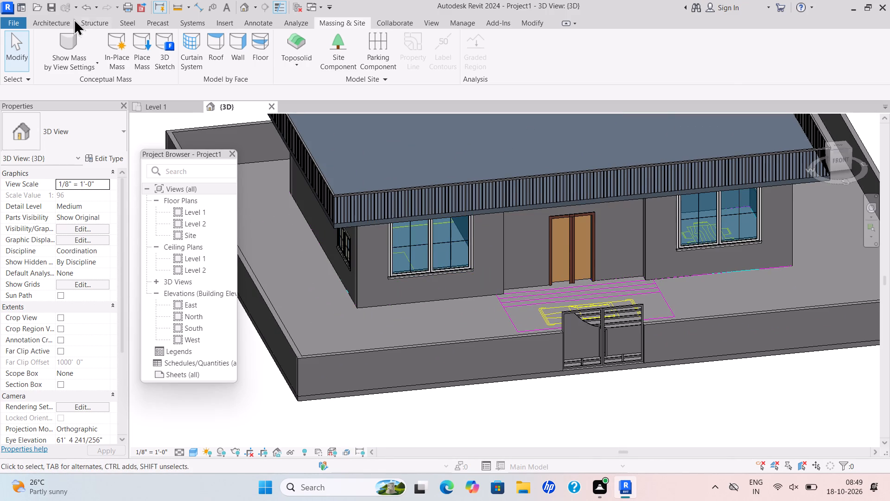
pyautogui.click(50, 21)
pyautogui.scroll(-3, 337, 237)
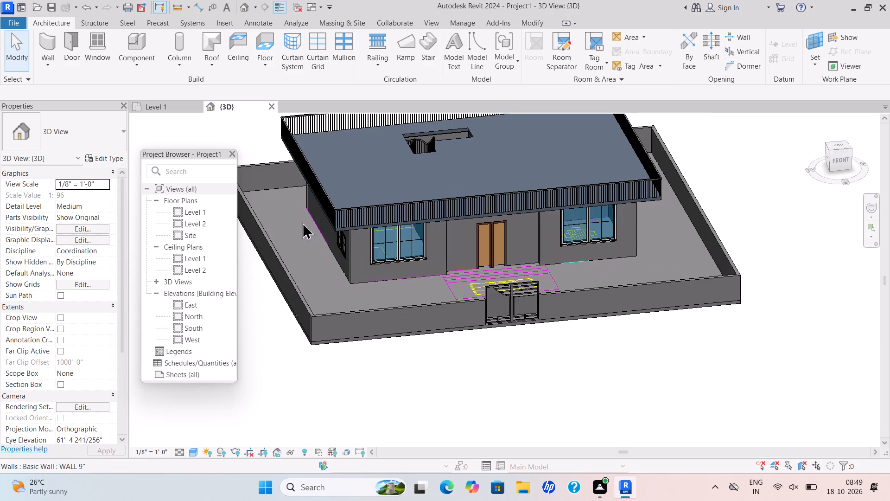
pyautogui.scroll(4, 394, 258)
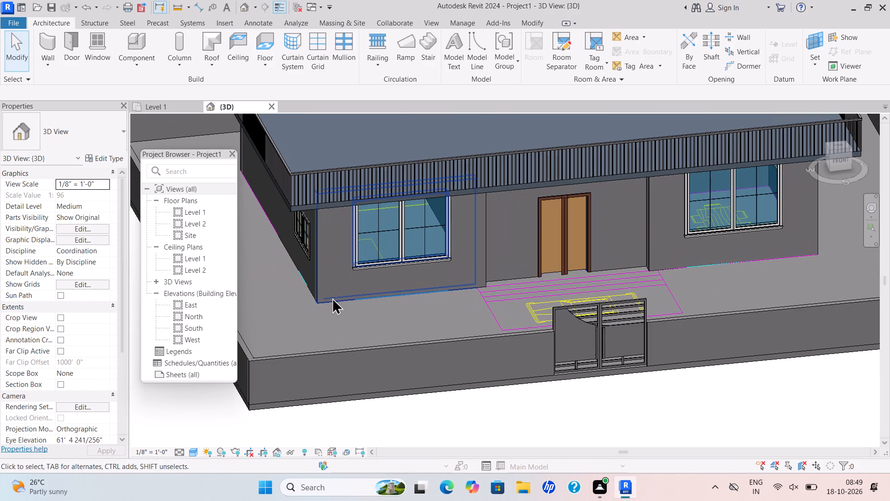
pyautogui.scroll(-1, 491, 275)
pyautogui.keyDown('shift'); pyautogui.moveTo(487, 278); pyautogui.dragTo(460, 289, button='middle'); pyautogui.keyUp('shift')
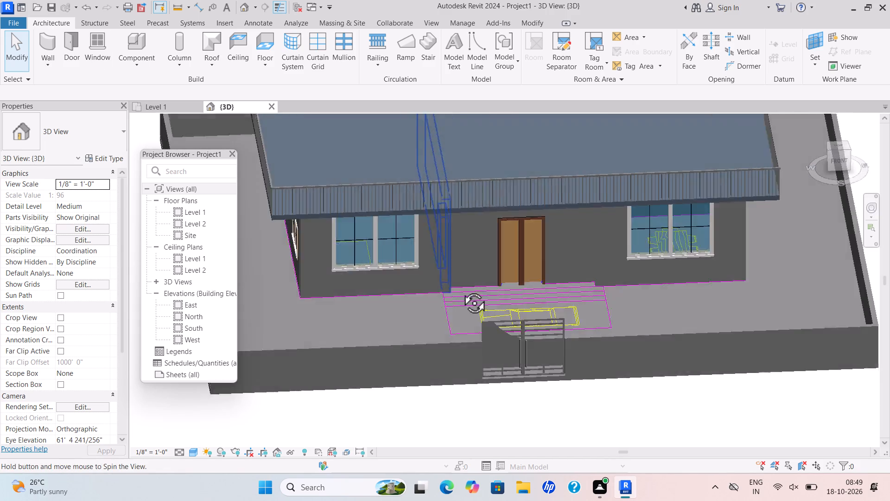
pyautogui.keyDown('shift'); pyautogui.moveTo(460, 289); pyautogui.dragTo(438, 289, button='middle'); pyautogui.keyUp('shift')
pyautogui.scroll(9, 389, 272)
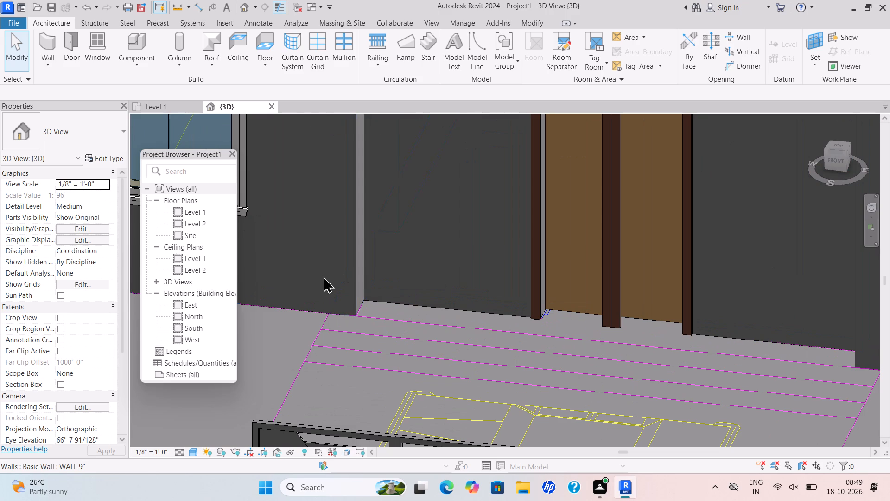
pyautogui.scroll(4, 326, 273)
pyautogui.scroll(-9, 326, 273)
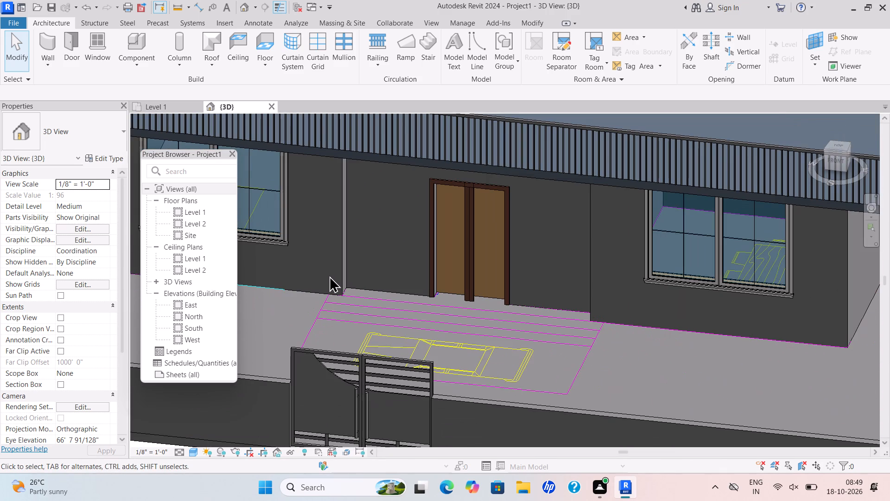
pyautogui.scroll(3, 329, 276)
pyautogui.scroll(-5, 329, 276)
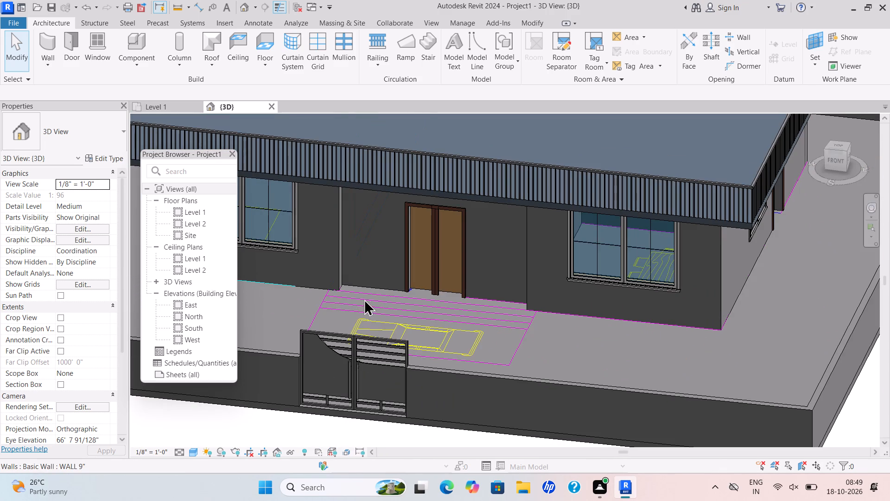
pyautogui.keyDown('shift'); pyautogui.moveTo(367, 291); pyautogui.dragTo(375, 283, button='middle'); pyautogui.keyUp('shift')
pyautogui.moveTo(384, 287); pyautogui.dragTo(400, 299, button='middle')
pyautogui.scroll(-1, 394, 294)
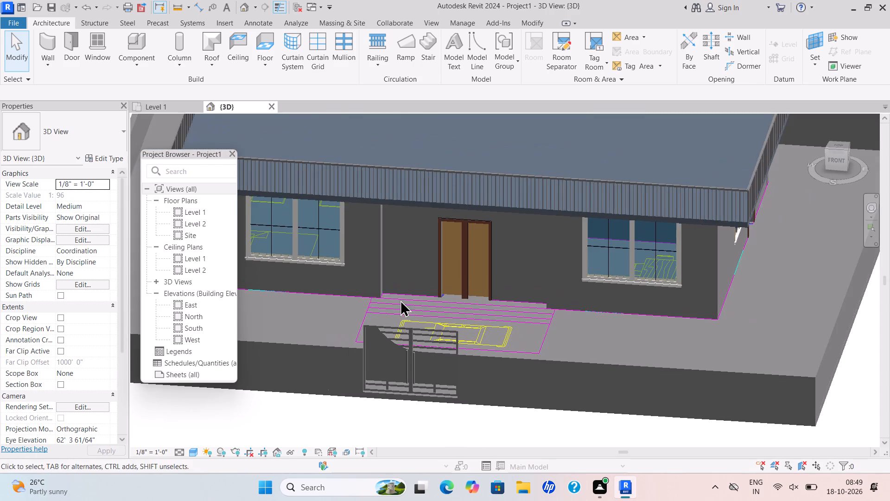
pyautogui.moveTo(403, 304); pyautogui.dragTo(446, 304, button='middle')
pyautogui.moveTo(444, 295); pyautogui.dragTo(459, 234, button='middle')
pyautogui.moveTo(457, 237); pyautogui.dragTo(414, 322, button='middle')
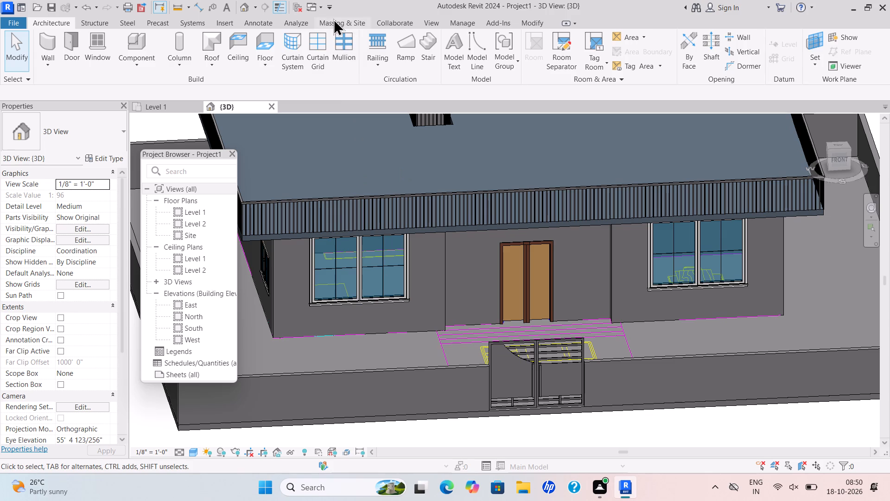
# Paint the front wall face around the window left of the entrance with the Parking Stripe material.
pyautogui.click(333, 19)
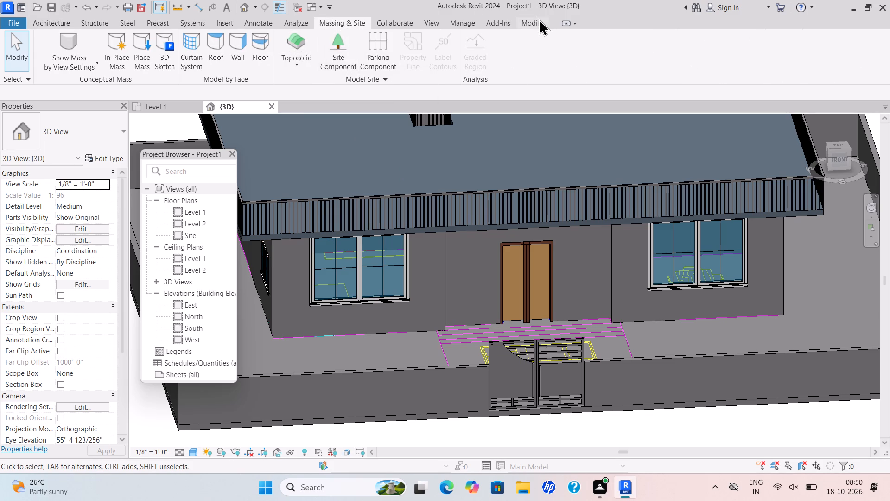
pyautogui.click(539, 19)
pyautogui.click(191, 51)
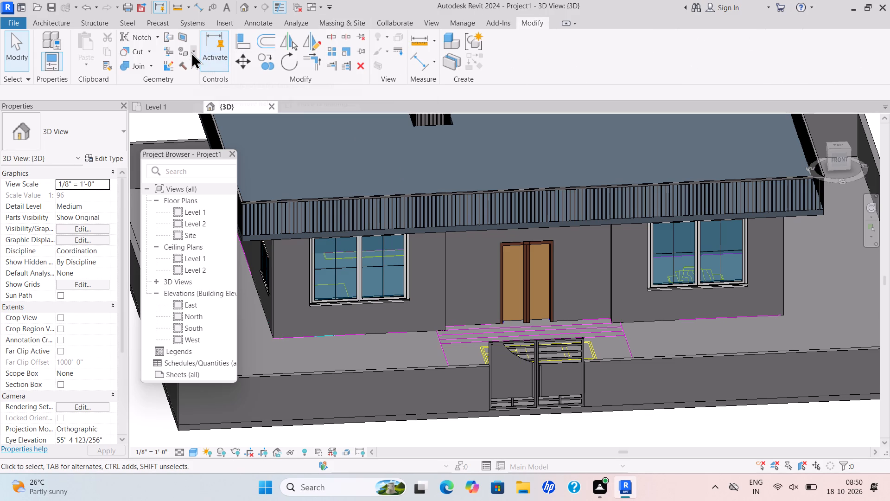
pyautogui.click(190, 68)
pyautogui.scroll(-5, 95, 147)
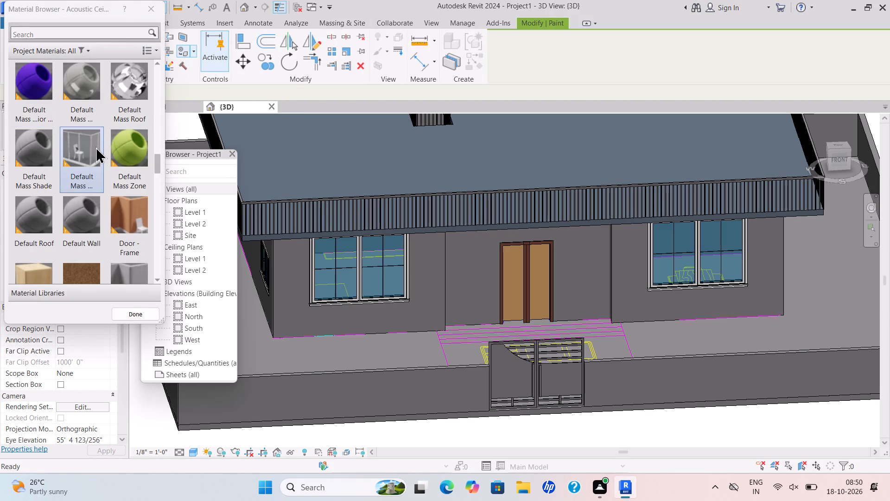
pyautogui.scroll(-15, 95, 148)
pyautogui.scroll(2, 95, 148)
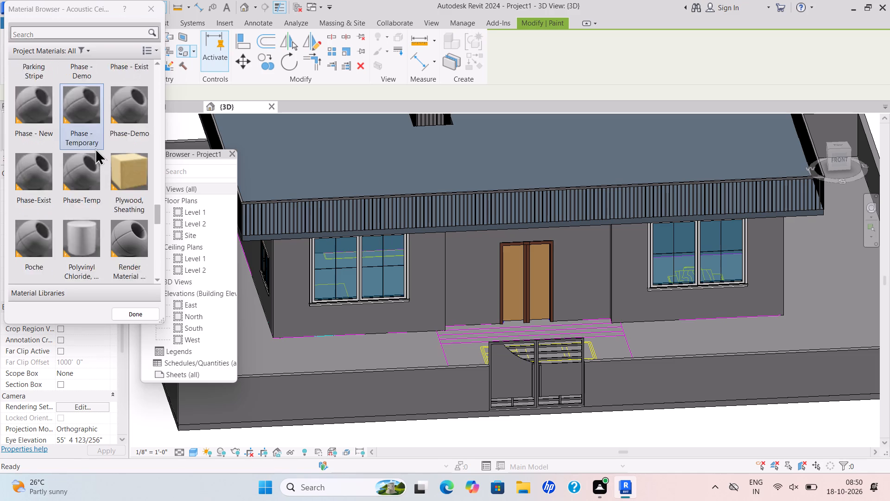
pyautogui.scroll(3, 95, 148)
pyautogui.scroll(-4, 95, 148)
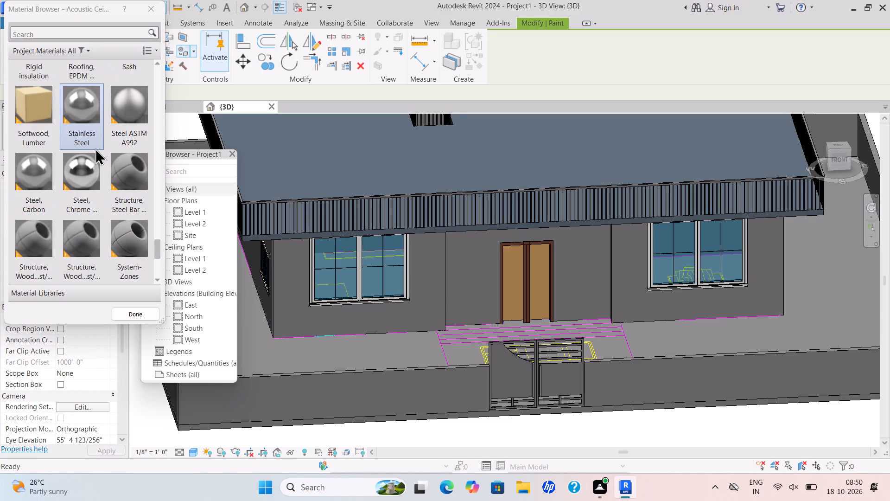
pyautogui.scroll(-7, 92, 150)
pyautogui.scroll(2, 89, 155)
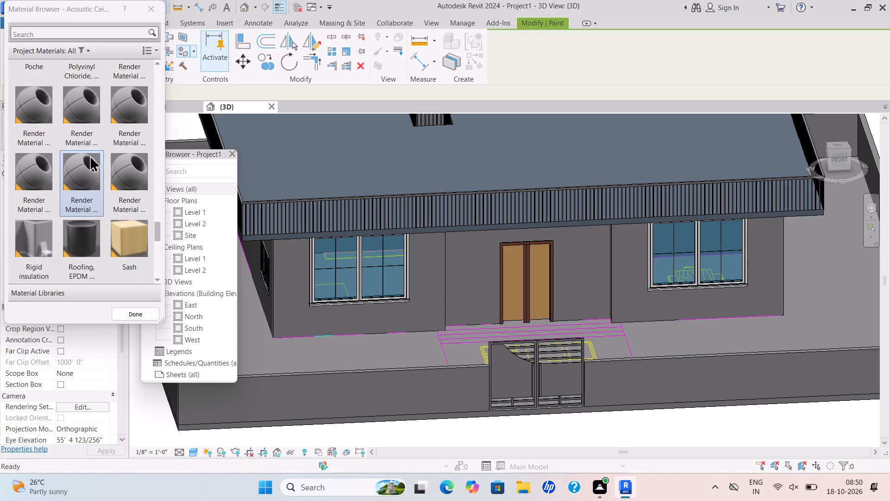
pyautogui.scroll(3, 89, 155)
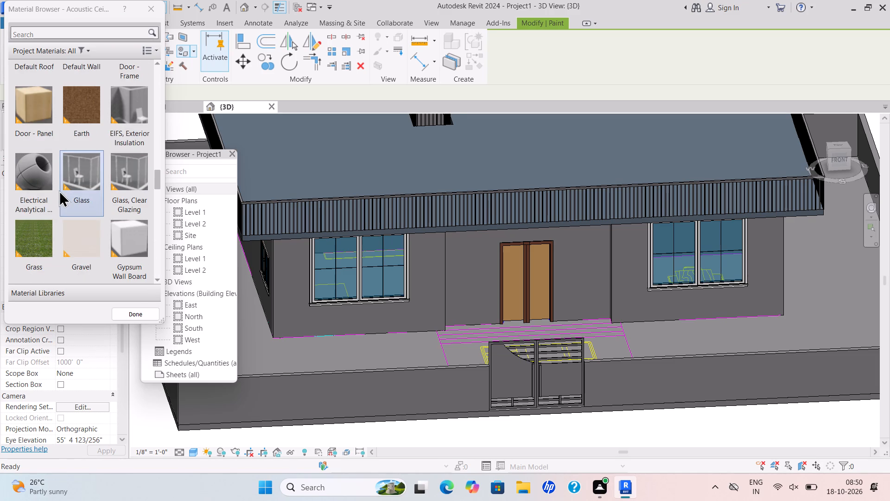
pyautogui.scroll(-1, 40, 212)
pyautogui.click(32, 238)
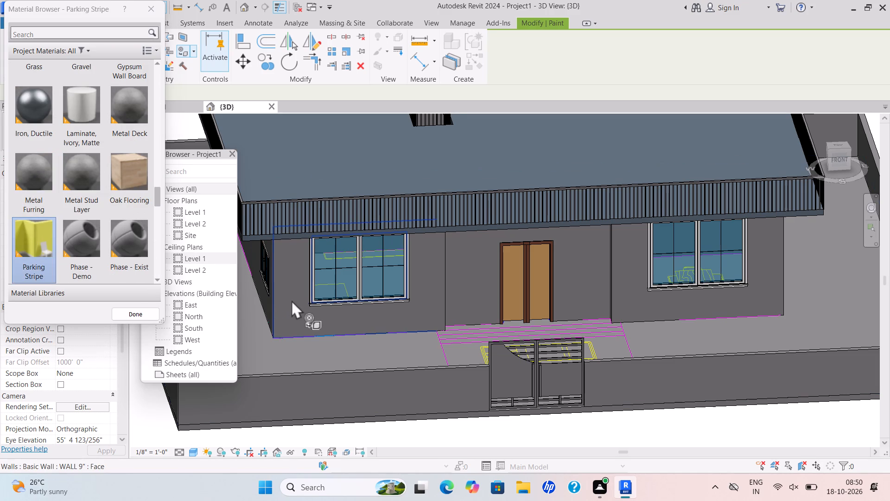
pyautogui.click(296, 301)
# Paint the left return of the entrance recess and the wall face around the double door with Parking Stripe.
pyautogui.scroll(-1, 456, 310)
pyautogui.keyDown('shift'); pyautogui.moveTo(455, 310); pyautogui.dragTo(337, 342, button='middle'); pyautogui.keyUp('shift')
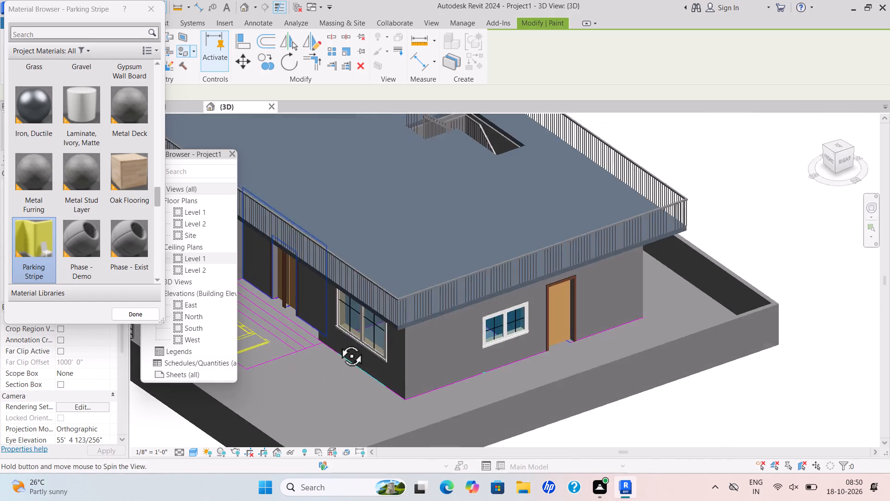
pyautogui.keyDown('shift'); pyautogui.moveTo(337, 342); pyautogui.dragTo(336, 340, button='middle'); pyautogui.keyUp('shift')
pyautogui.scroll(1, 258, 295)
pyautogui.moveTo(357, 290); pyautogui.dragTo(511, 302, button='middle')
pyautogui.scroll(8, 413, 248)
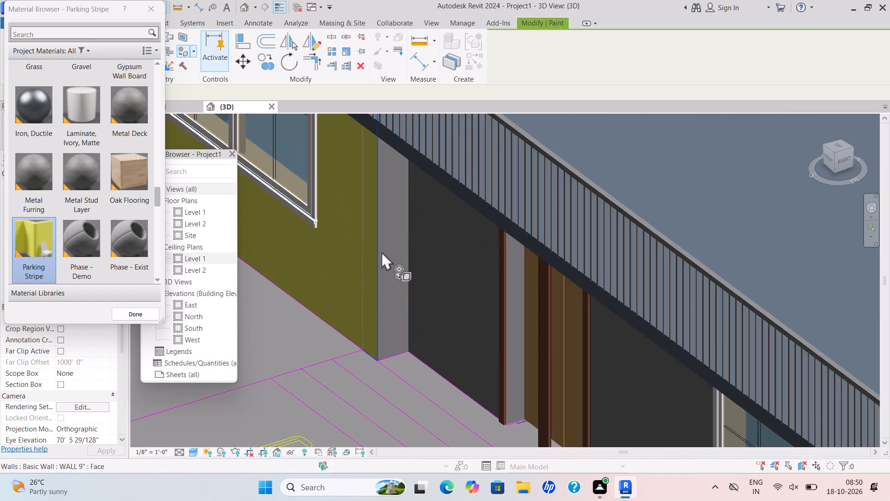
pyautogui.scroll(4, 384, 252)
pyautogui.click(386, 253)
pyautogui.click(459, 289)
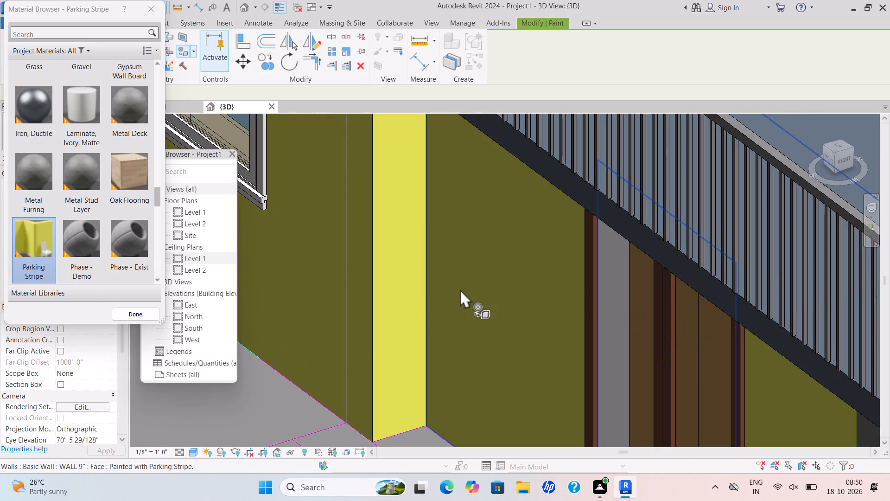
# Paint the left reveal of the entrance double-door opening with Parking Stripe.
pyautogui.scroll(-7, 489, 290)
pyautogui.keyDown('shift'); pyautogui.moveTo(510, 299); pyautogui.dragTo(631, 295, button='middle'); pyautogui.keyUp('shift')
pyautogui.scroll(1, 636, 289)
pyautogui.scroll(-1, 635, 287)
pyautogui.moveTo(635, 287); pyautogui.dragTo(261, 146, button='middle')
pyautogui.keyDown('shift'); pyautogui.moveTo(366, 246); pyautogui.dragTo(319, 234, button='middle'); pyautogui.keyUp('shift')
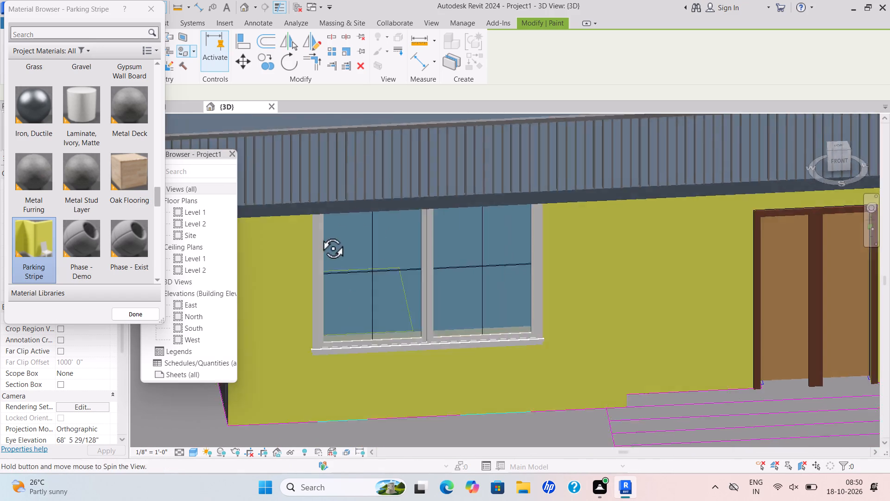
pyautogui.keyDown('shift'); pyautogui.moveTo(319, 234); pyautogui.dragTo(287, 207, button='middle'); pyautogui.keyUp('shift')
pyautogui.scroll(7, 320, 210)
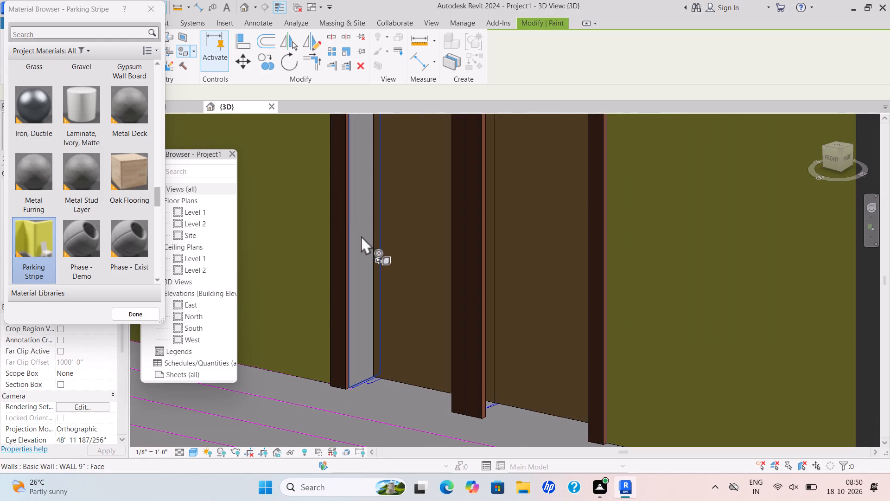
pyautogui.click(361, 236)
# Paint the right reveal of the entrance double-door opening with Parking Stripe, restarting the Paint tool.
pyautogui.scroll(-6, 364, 243)
pyautogui.keyDown('shift'); pyautogui.moveTo(380, 263); pyautogui.dragTo(434, 265, button='middle'); pyautogui.keyUp('shift')
pyautogui.scroll(-2, 468, 250)
pyautogui.moveTo(468, 250); pyautogui.dragTo(292, 255, button='middle')
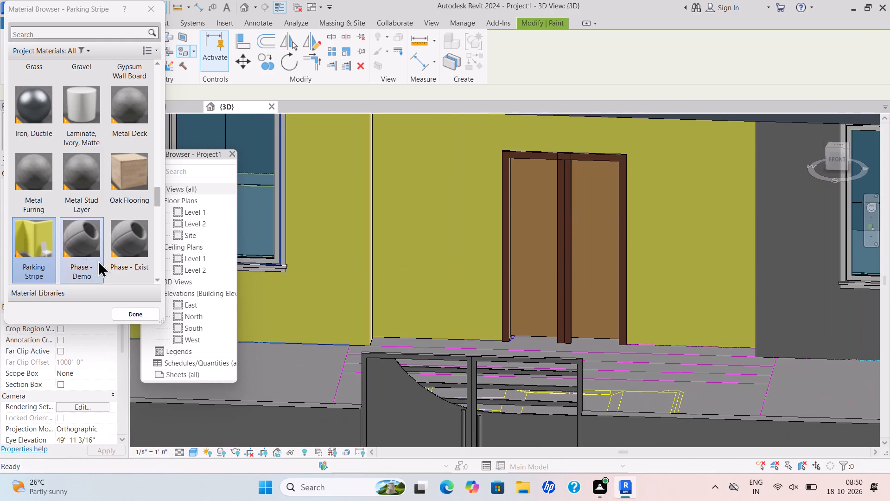
pyautogui.scroll(-2, 215, 277)
pyautogui.keyDown('shift'); pyautogui.moveTo(217, 282); pyautogui.dragTo(467, 275, button='middle'); pyautogui.keyUp('shift')
pyautogui.scroll(-1, 497, 265)
pyautogui.moveTo(510, 277); pyautogui.dragTo(673, 254, button='middle')
pyautogui.keyDown('shift'); pyautogui.scroll(-1, 642, 268); pyautogui.keyUp('shift')
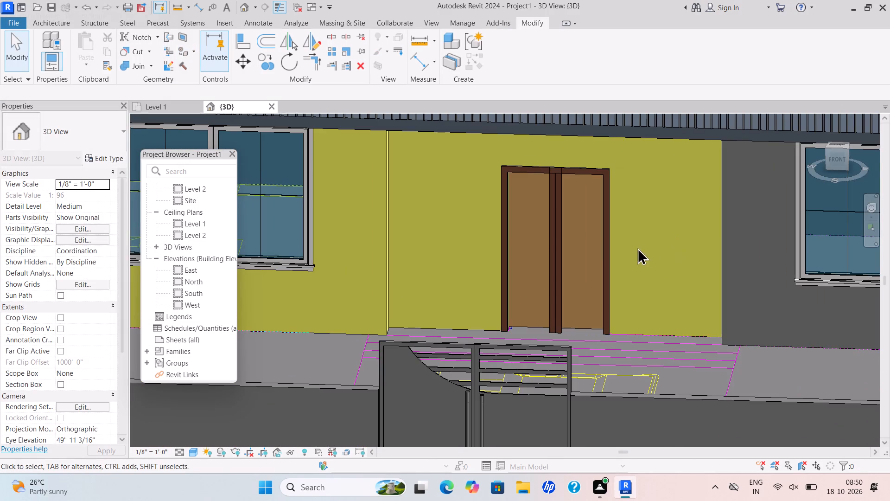
pyautogui.scroll(-2, 557, 272)
pyautogui.keyDown('shift'); pyautogui.moveTo(548, 273); pyautogui.dragTo(660, 276, button='middle'); pyautogui.keyUp('shift')
pyautogui.scroll(-2, 667, 255)
pyautogui.moveTo(667, 254); pyautogui.dragTo(206, 270, button='middle')
pyautogui.scroll(2, 426, 185)
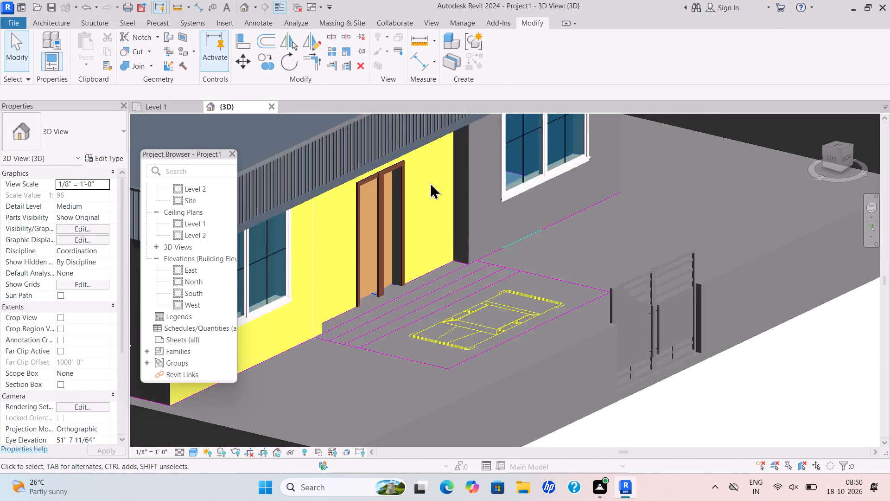
pyautogui.scroll(3, 430, 182)
pyautogui.scroll(7, 380, 208)
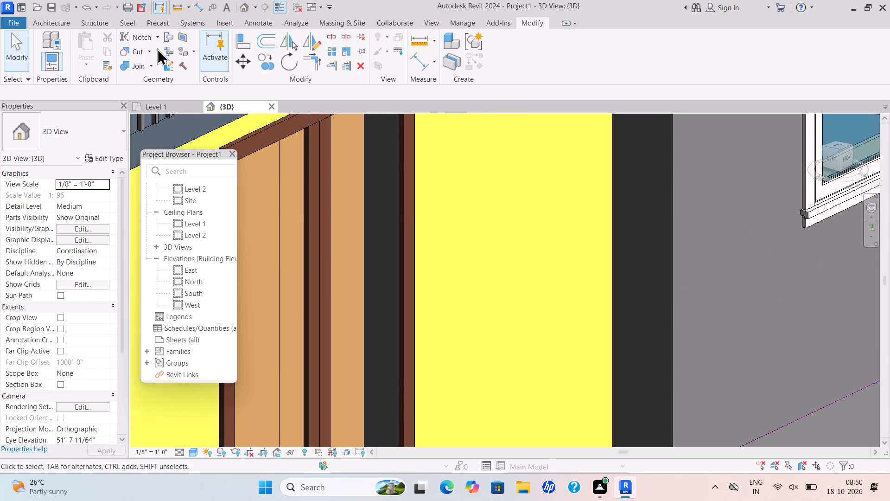
pyautogui.click(193, 47)
pyautogui.click(195, 59)
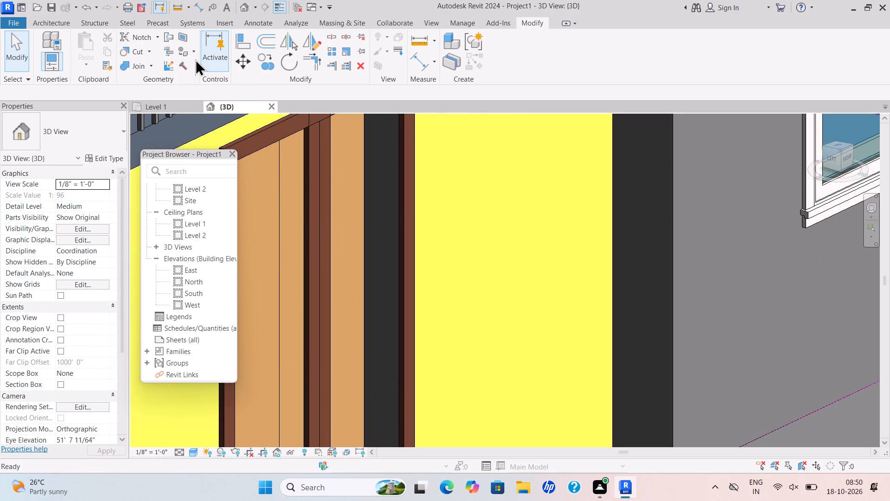
pyautogui.click(29, 168)
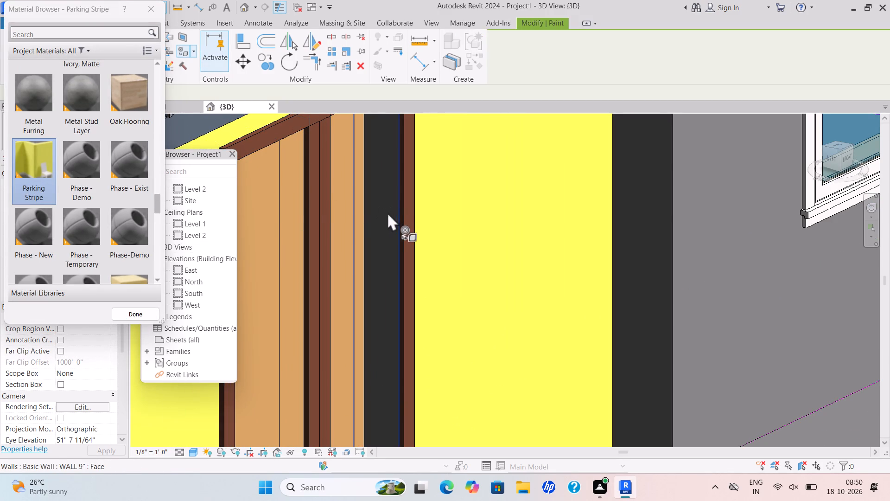
pyautogui.click(388, 212)
# Paint the two adjoining faces of the entrance recess's right return with Parking Stripe.
pyautogui.scroll(-6, 597, 119)
pyautogui.keyDown('shift'); pyautogui.moveTo(632, 113); pyautogui.dragTo(638, 113, button='middle'); pyautogui.keyUp('shift')
pyautogui.keyDown('shift'); pyautogui.scroll(-1, 633, 113); pyautogui.keyUp('shift')
pyautogui.scroll(1, 641, 114)
pyautogui.moveTo(614, 141); pyautogui.dragTo(513, 226, button='middle')
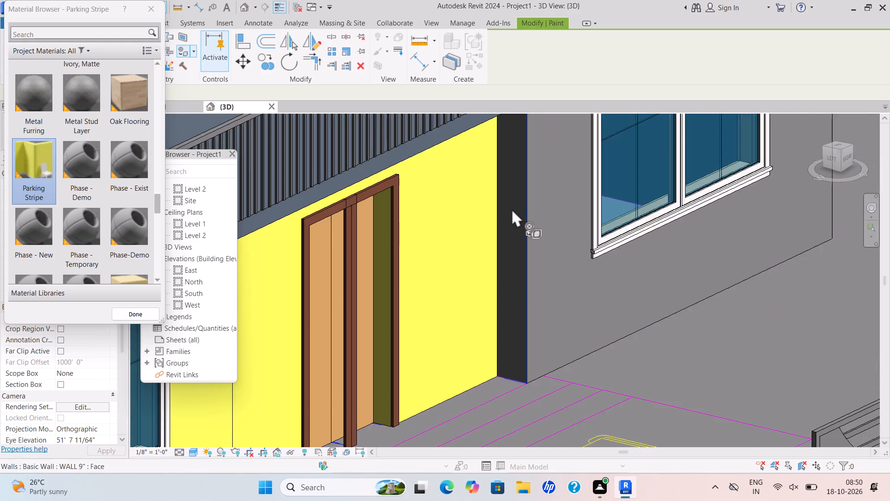
pyautogui.scroll(3, 512, 207)
pyautogui.click(513, 203)
pyautogui.scroll(-5, 524, 198)
pyautogui.scroll(8, 498, 198)
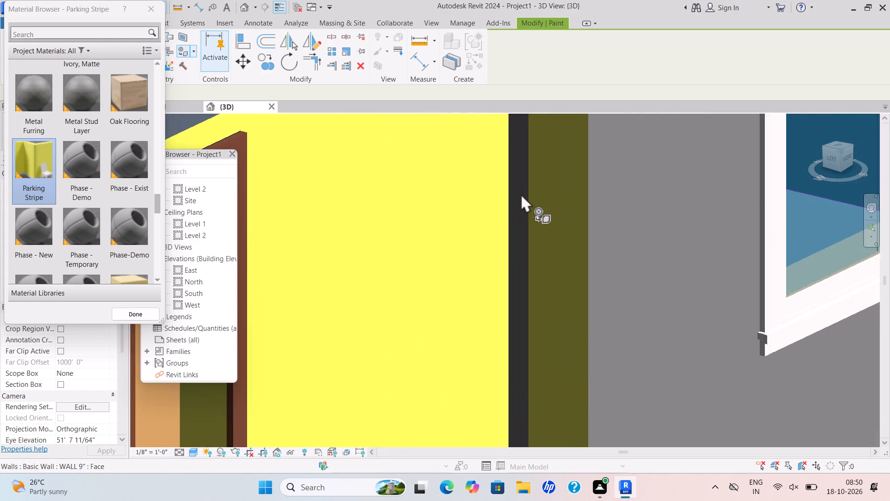
pyautogui.scroll(4, 521, 194)
pyautogui.click(523, 204)
# Paint the front wall face right of the entrance and the house's right side wall with Parking Stripe.
pyautogui.scroll(-9, 535, 202)
pyautogui.keyDown('shift'); pyautogui.moveTo(553, 201); pyautogui.dragTo(547, 214, button='middle'); pyautogui.keyUp('shift')
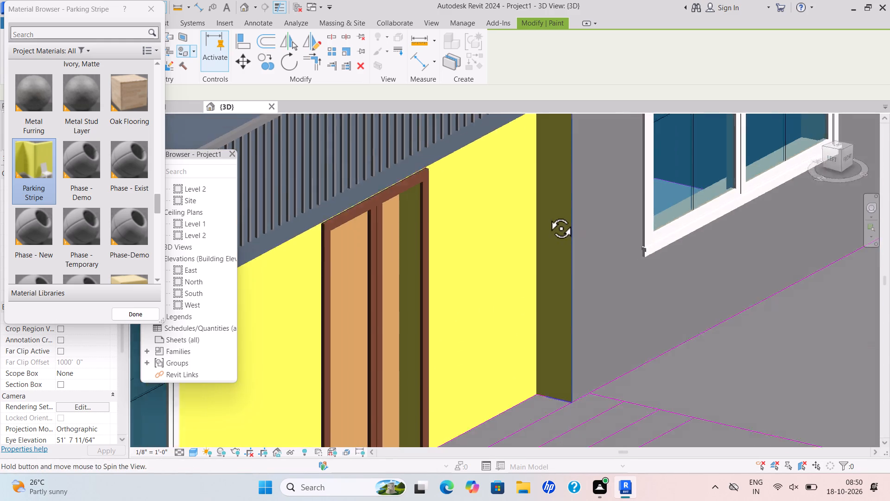
pyautogui.keyDown('shift'); pyautogui.moveTo(547, 214); pyautogui.dragTo(519, 218, button='middle'); pyautogui.keyUp('shift')
pyautogui.scroll(-3, 503, 216)
pyautogui.keyDown('shift'); pyautogui.moveTo(501, 216); pyautogui.dragTo(425, 227, button='middle'); pyautogui.keyUp('shift')
pyautogui.scroll(-5, 421, 217)
pyautogui.moveTo(420, 217); pyautogui.dragTo(483, 80, button='middle')
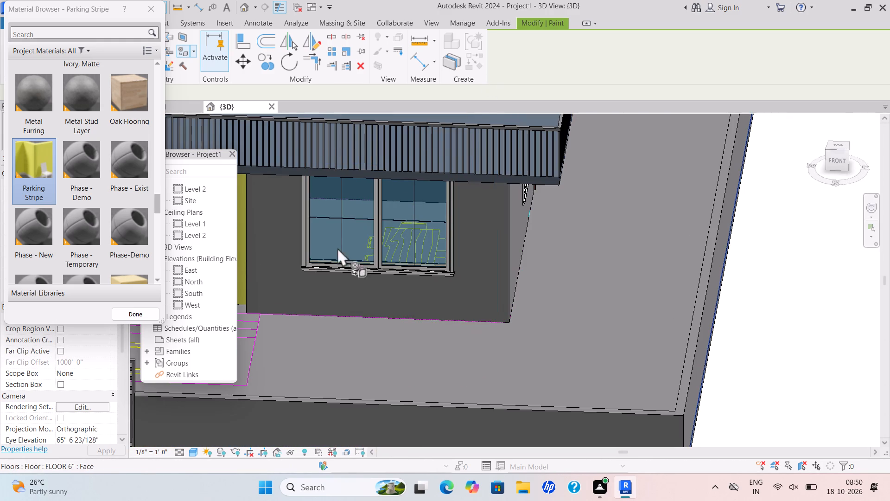
pyautogui.click(302, 283)
pyautogui.scroll(-6, 387, 272)
pyautogui.keyDown('shift'); pyautogui.moveTo(433, 258); pyautogui.dragTo(298, 253, button='middle'); pyautogui.keyUp('shift')
pyautogui.scroll(-1, 292, 250)
pyautogui.moveTo(292, 250); pyautogui.dragTo(403, 198, button='middle')
pyautogui.click(332, 215)
# Paint the rear wall and the left side wall of the house with Parking Stripe.
pyautogui.moveTo(434, 211); pyautogui.dragTo(440, 215, button='middle')
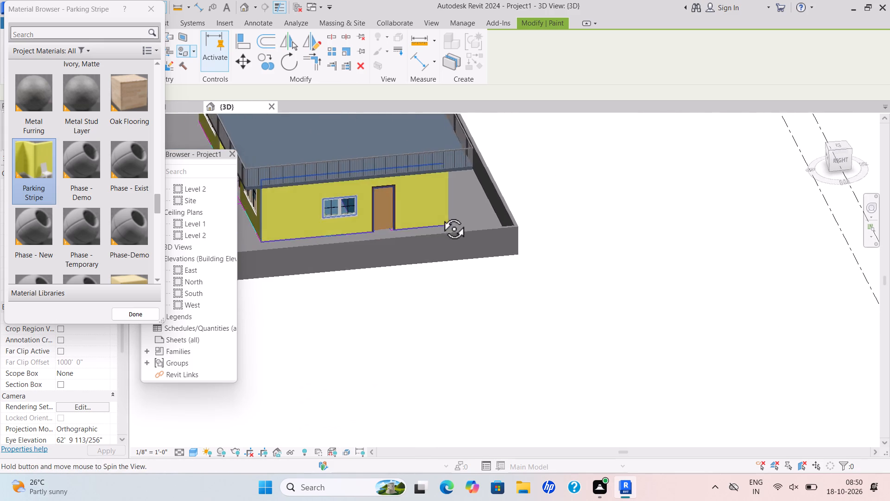
pyautogui.moveTo(440, 215); pyautogui.dragTo(331, 239, button='middle')
pyautogui.keyDown('shift'); pyautogui.moveTo(331, 172); pyautogui.dragTo(317, 166, button='middle'); pyautogui.keyUp('shift')
pyautogui.scroll(1, 403, 143)
pyautogui.moveTo(409, 143); pyautogui.dragTo(422, 203, button='middle')
pyautogui.scroll(-1, 421, 202)
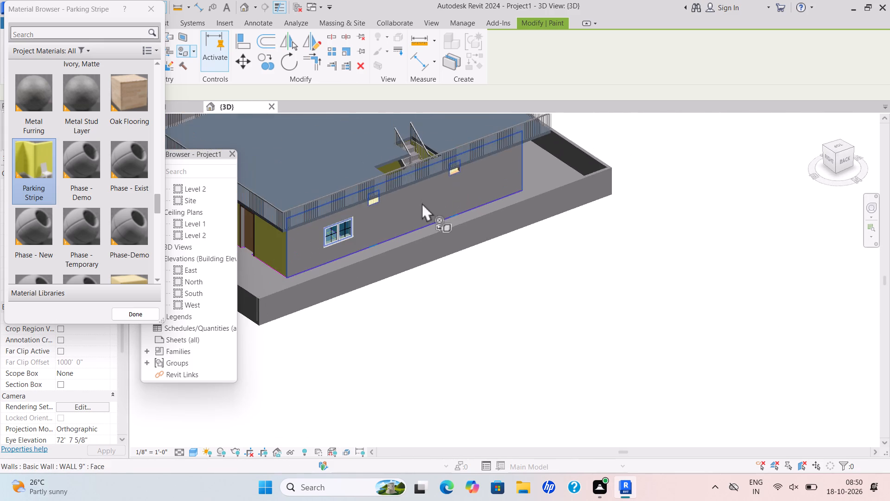
pyautogui.click(299, 240)
pyautogui.scroll(-1, 302, 233)
pyautogui.keyDown('shift'); pyautogui.moveTo(362, 242); pyautogui.dragTo(224, 228, button='middle'); pyautogui.keyUp('shift')
pyautogui.keyDown('shift'); pyautogui.moveTo(502, 239); pyautogui.dragTo(423, 261, button='middle'); pyautogui.keyUp('shift')
pyautogui.keyDown('shift'); pyautogui.scroll(5, 421, 258); pyautogui.keyUp('shift')
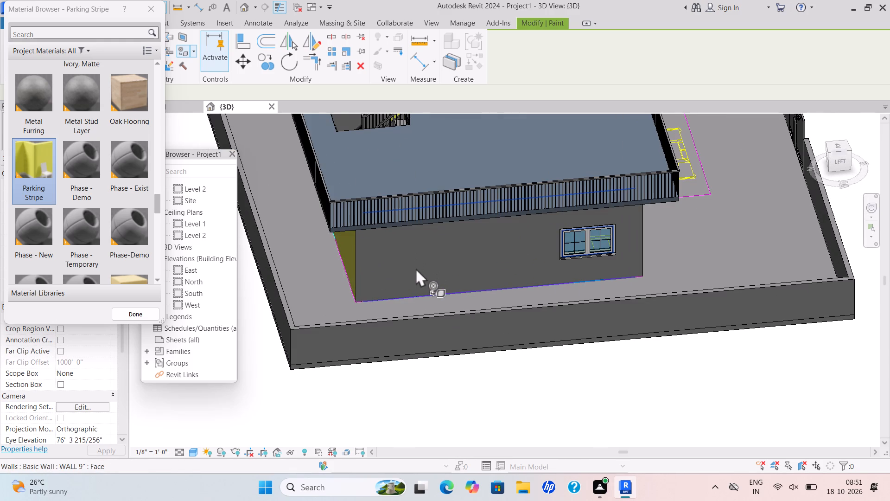
pyautogui.click(416, 268)
# Paint the compound floor and the top face of the flat roof with the Wood - Stained material.
pyautogui.scroll(-5, 442, 257)
pyautogui.keyDown('shift'); pyautogui.moveTo(476, 256); pyautogui.dragTo(342, 274, button='middle'); pyautogui.keyUp('shift')
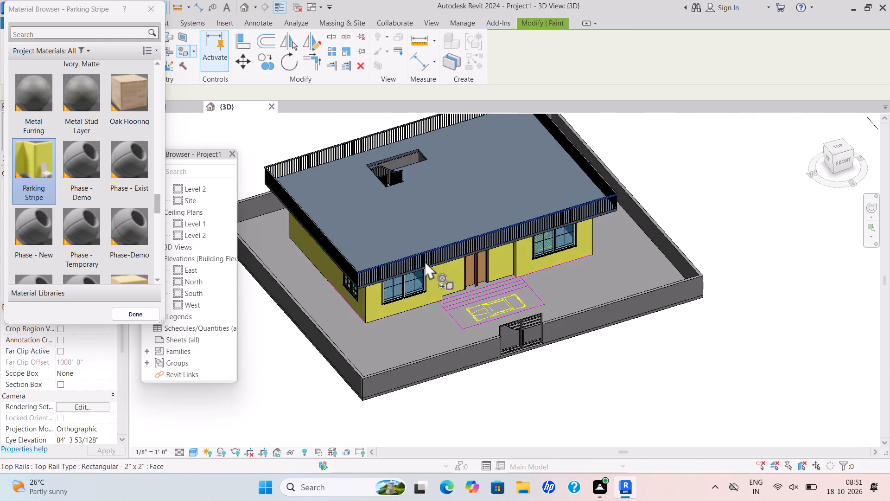
pyautogui.keyDown('shift'); pyautogui.moveTo(423, 264); pyautogui.dragTo(371, 189, button='middle'); pyautogui.keyUp('shift')
pyautogui.keyDown('shift'); pyautogui.scroll(1, 371, 189); pyautogui.keyUp('shift')
pyautogui.scroll(1, 375, 223)
pyautogui.scroll(-7, 83, 156)
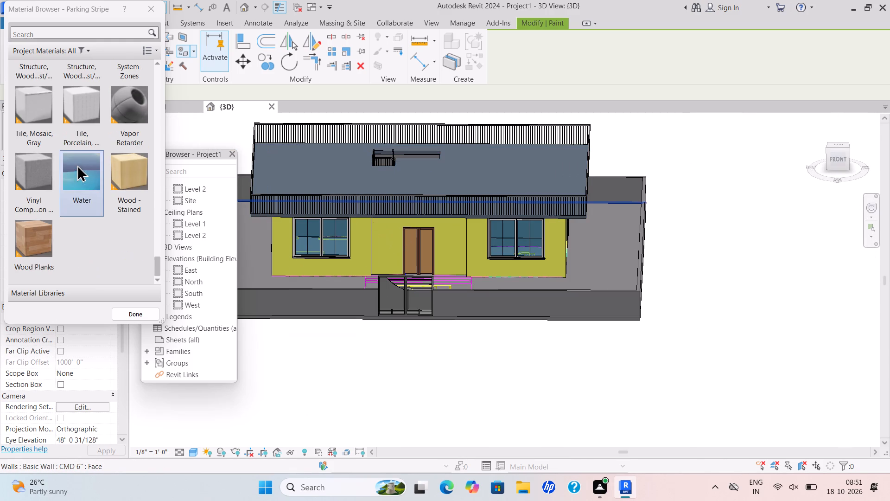
pyautogui.scroll(-3, 77, 165)
pyautogui.click(128, 187)
pyautogui.click(586, 254)
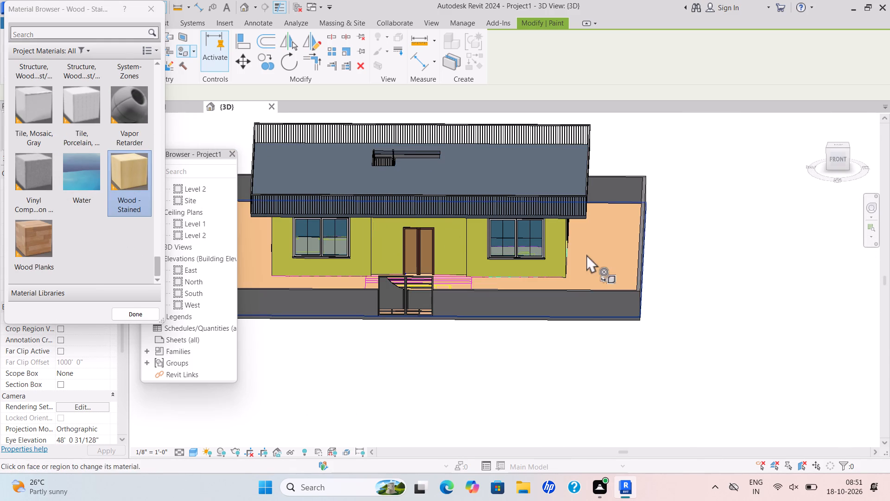
pyautogui.click(523, 160)
# Examine the painted walls, roof and compound floor from the front in the 3D view.
pyautogui.scroll(2, 501, 171)
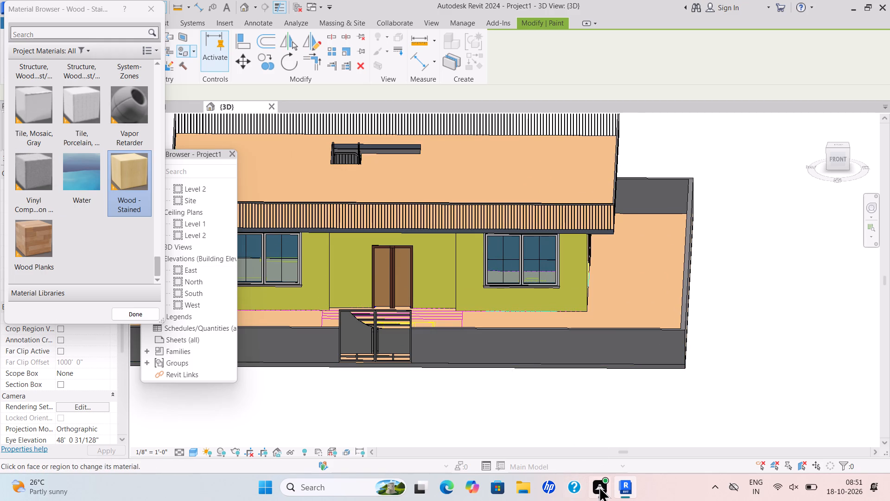
pyautogui.scroll(-2, 467, 276)
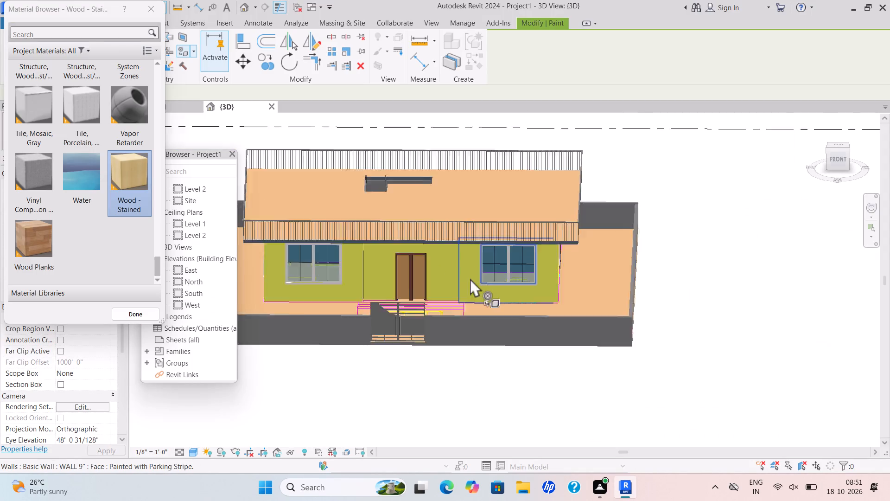
pyautogui.scroll(-2, 470, 278)
pyautogui.moveTo(498, 280); pyautogui.dragTo(523, 289, button='middle')
pyautogui.moveTo(528, 292); pyautogui.dragTo(542, 260, button='middle')
pyautogui.keyDown('shift'); pyautogui.scroll(1, 544, 258); pyautogui.keyUp('shift')
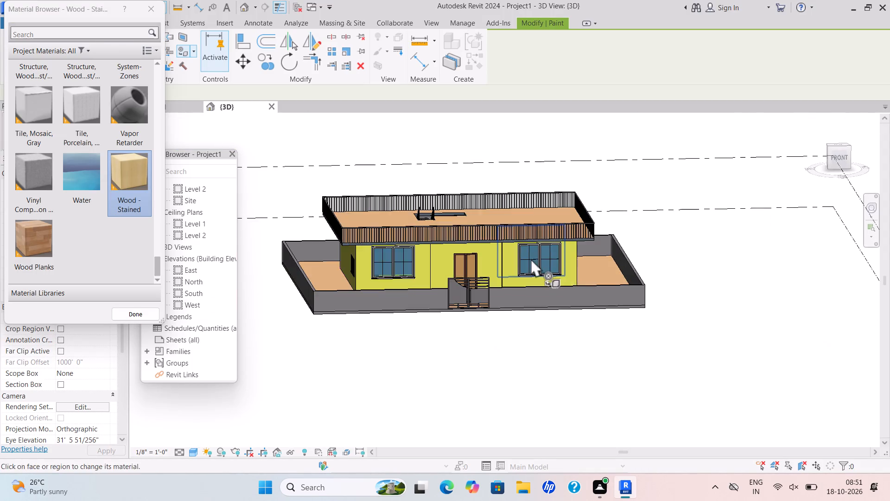
pyautogui.scroll(2, 531, 258)
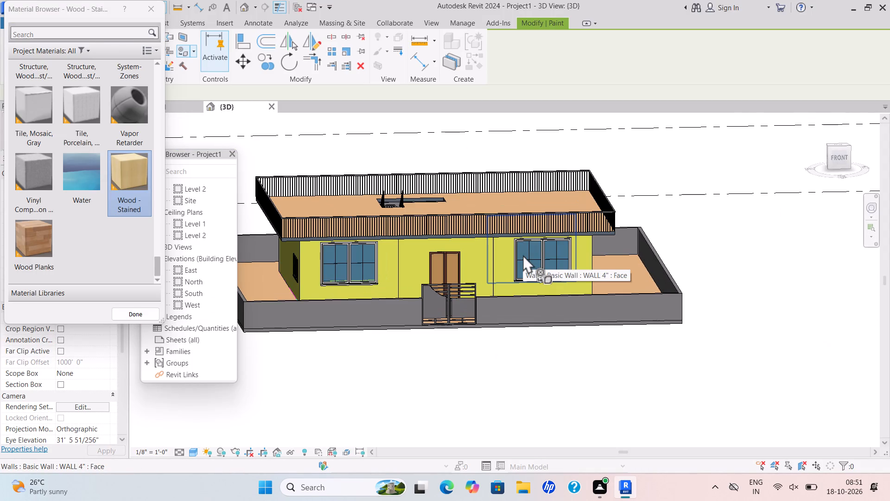
pyautogui.moveTo(534, 275); pyautogui.dragTo(566, 308, button='middle')
pyautogui.scroll(1, 560, 300)
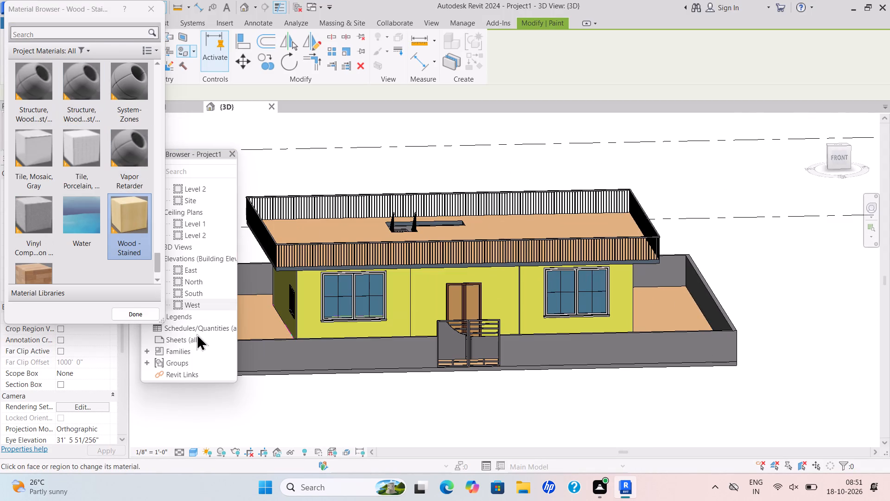
# Set the 3D view's visual style to Realistic.
pyautogui.click(191, 455)
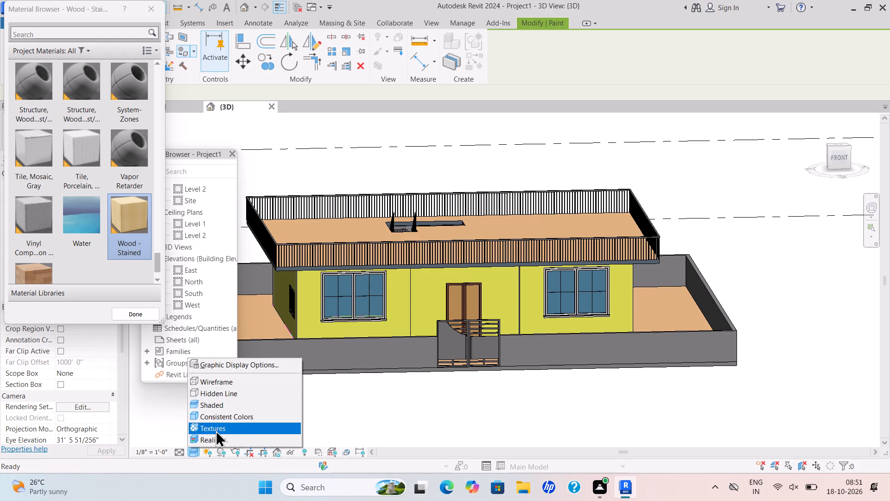
pyautogui.click(222, 436)
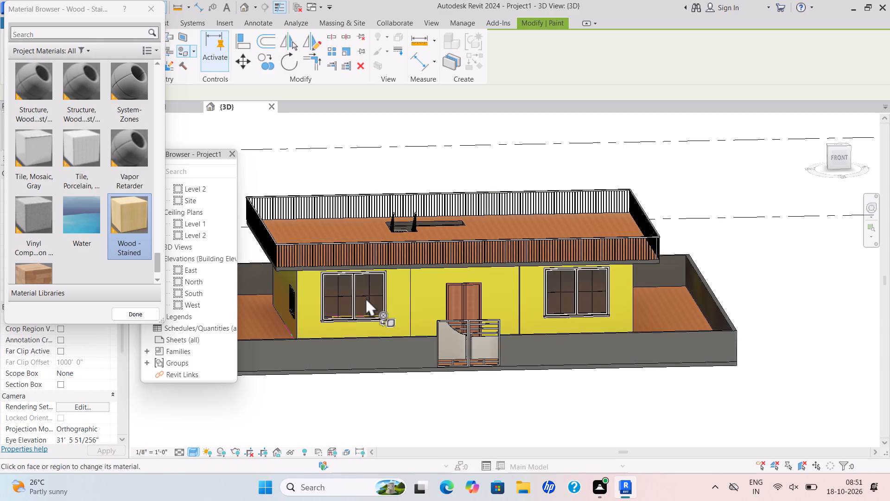
# Paint the outer front faces on both sides of the gate and the outer left face of the compound wall with Clad - White.
pyautogui.scroll(3, 380, 294)
pyautogui.scroll(-7, 380, 294)
pyautogui.moveTo(381, 295); pyautogui.dragTo(457, 317, button='middle')
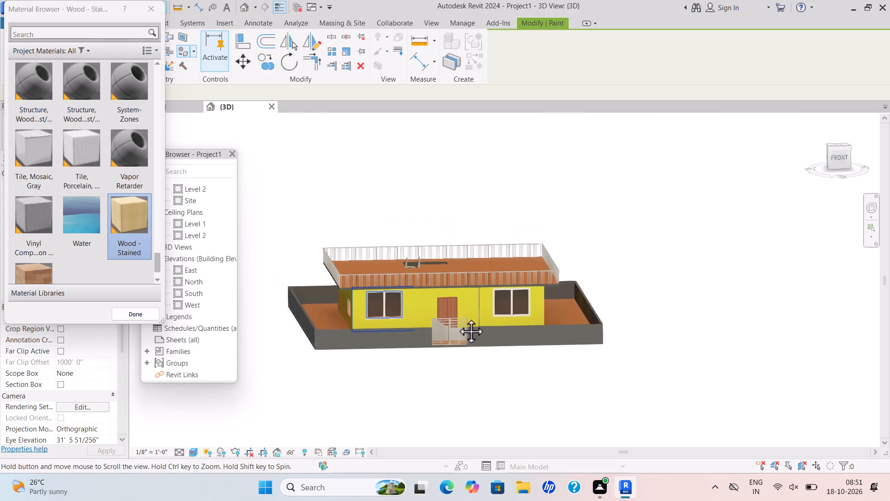
pyautogui.moveTo(457, 317); pyautogui.dragTo(458, 318, button='middle')
pyautogui.scroll(13, 47, 150)
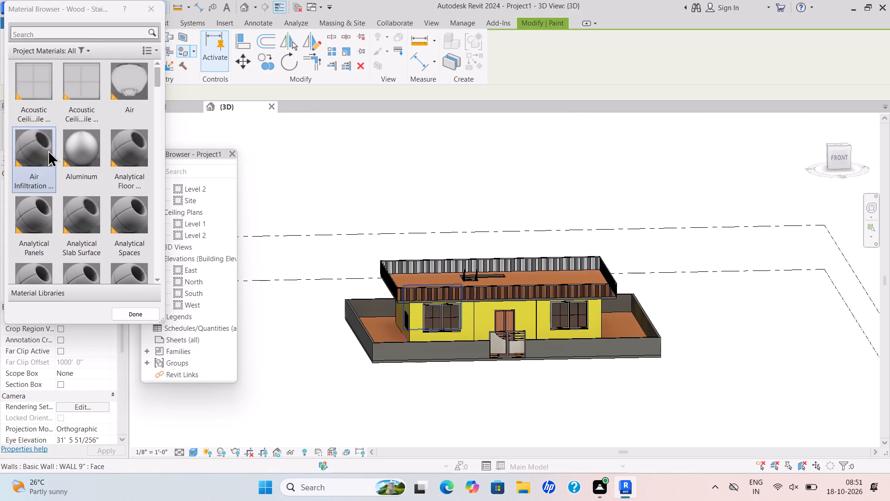
pyautogui.scroll(7, 48, 150)
pyautogui.scroll(-3, 48, 150)
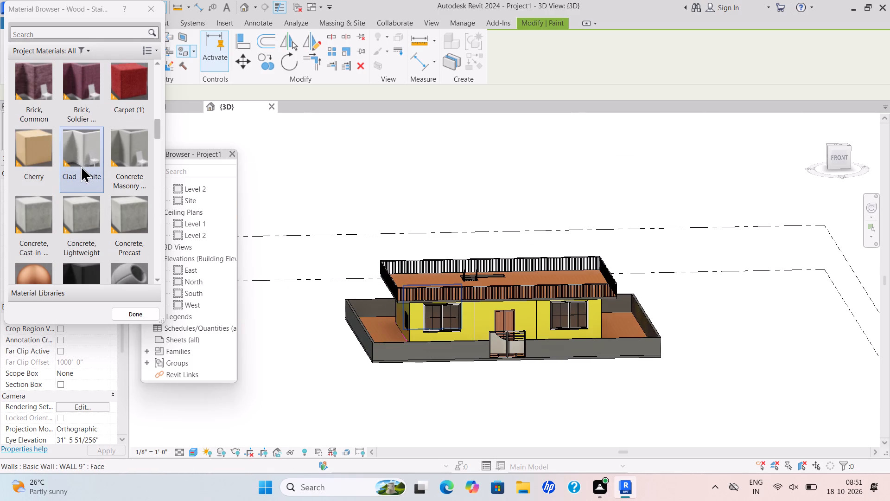
pyautogui.click(81, 166)
pyautogui.click(382, 341)
pyautogui.scroll(2, 348, 347)
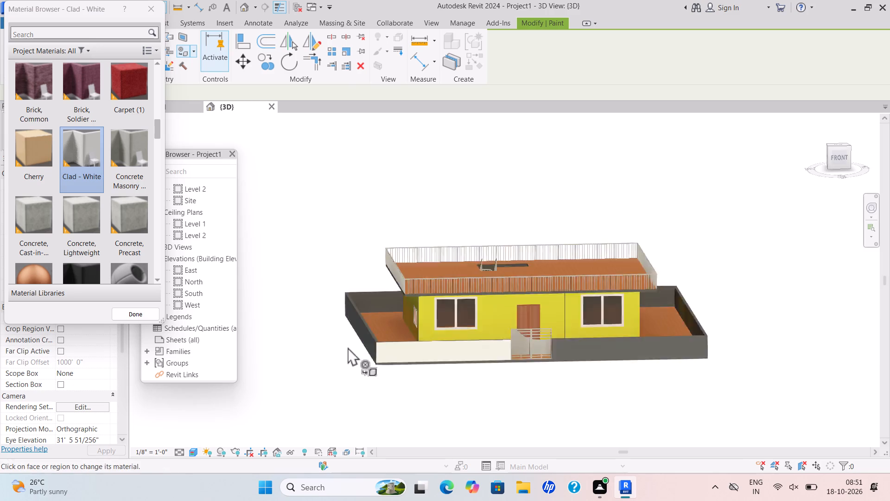
pyautogui.scroll(6, 348, 347)
pyautogui.click(381, 330)
pyautogui.scroll(-5, 386, 330)
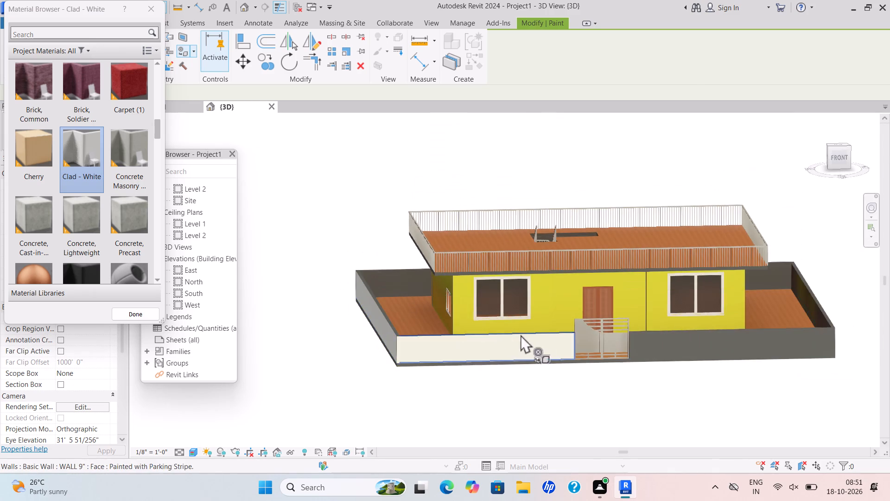
pyautogui.keyDown('shift'); pyautogui.scroll(-1, 537, 334); pyautogui.keyUp('shift')
pyautogui.keyDown('shift'); pyautogui.moveTo(537, 334); pyautogui.dragTo(502, 340, button='middle'); pyautogui.keyUp('shift')
pyautogui.click(571, 358)
# Paint the outer right side face and the outer rear face of the compound wall with Clad - White.
pyautogui.scroll(-1, 667, 366)
pyautogui.moveTo(659, 365); pyautogui.dragTo(645, 362, button='middle')
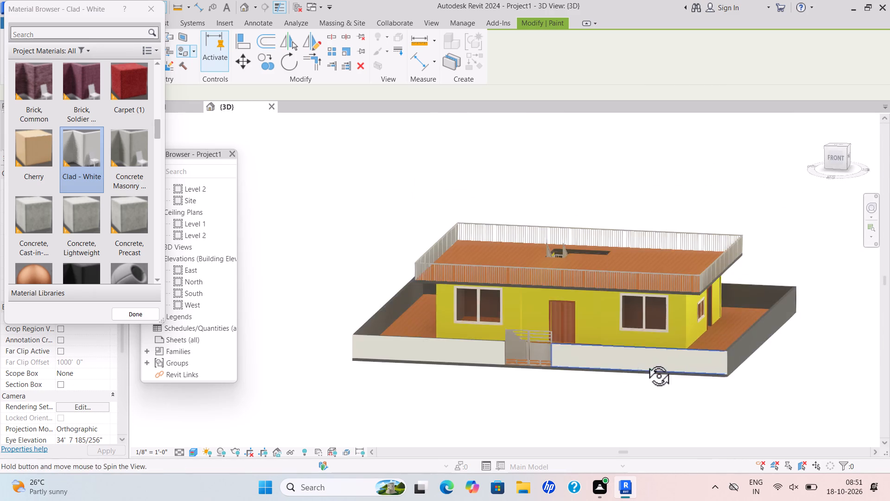
pyautogui.scroll(-1, 645, 362)
pyautogui.moveTo(645, 362); pyautogui.dragTo(490, 354, button='middle')
pyautogui.click(472, 334)
pyautogui.click(554, 351)
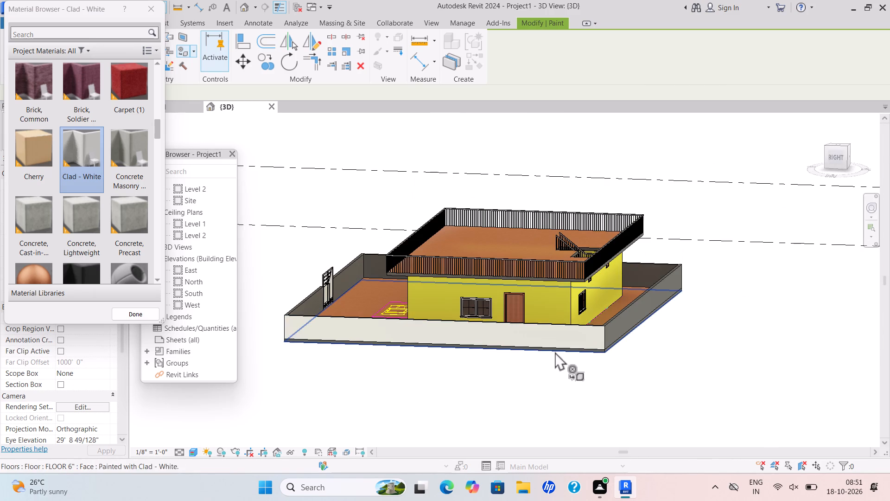
pyautogui.keyDown('shift'); pyautogui.scroll(-1, 639, 337); pyautogui.keyUp('shift')
pyautogui.keyDown('shift'); pyautogui.moveTo(639, 337); pyautogui.dragTo(574, 356, button='middle'); pyautogui.keyUp('shift')
pyautogui.click(529, 347)
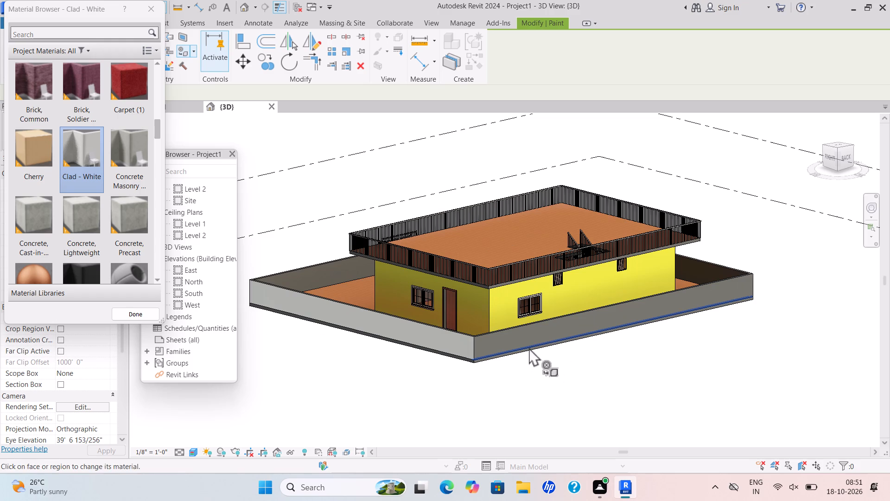
pyautogui.click(521, 340)
# Paint the inner faces of the right side and rear compound walls with Clad - White.
pyautogui.scroll(-3, 597, 319)
pyautogui.moveTo(596, 321); pyautogui.dragTo(466, 381, button='middle')
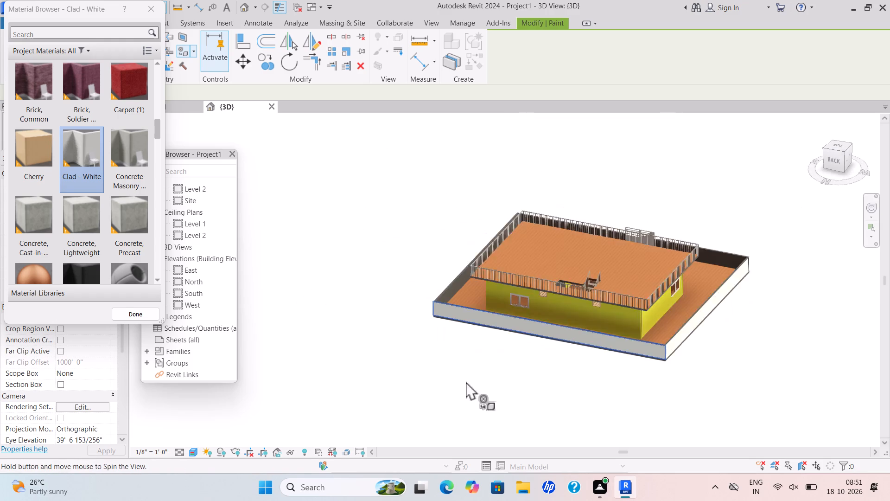
pyautogui.scroll(8, 453, 305)
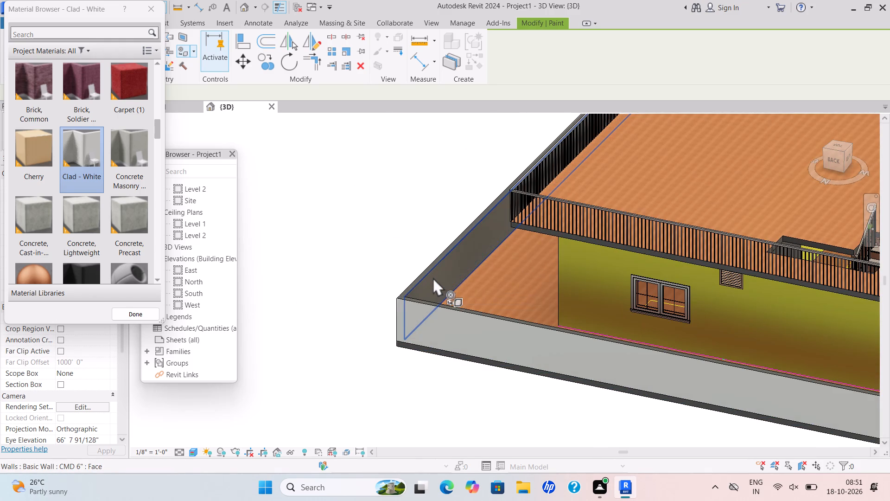
pyautogui.click(433, 277)
pyautogui.scroll(-1, 559, 307)
pyautogui.keyDown('shift'); pyautogui.moveTo(558, 308); pyautogui.dragTo(388, 295, button='middle'); pyautogui.keyUp('shift')
pyautogui.scroll(3, 633, 386)
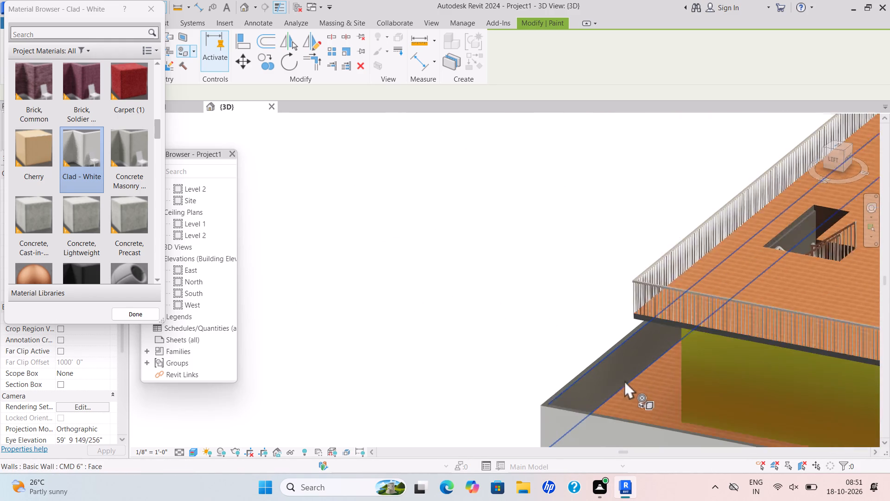
pyautogui.click(594, 381)
# Paint the inner faces of the left side compound wall and both front wall segments beside the gate with Clad - White.
pyautogui.scroll(-3, 606, 385)
pyautogui.moveTo(608, 385); pyautogui.dragTo(401, 338, button='middle')
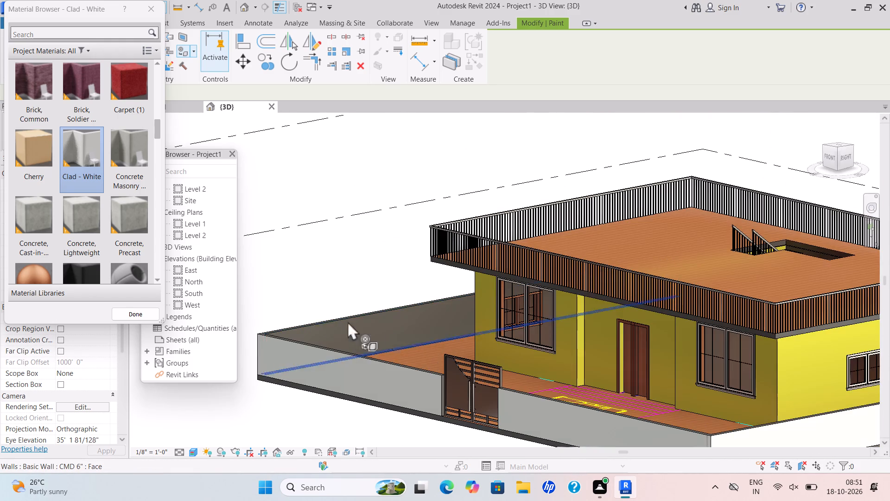
pyautogui.scroll(4, 324, 312)
pyautogui.click(358, 349)
pyautogui.scroll(-3, 424, 350)
pyautogui.keyDown('shift'); pyautogui.moveTo(424, 357); pyautogui.dragTo(412, 370, button='middle'); pyautogui.keyUp('shift')
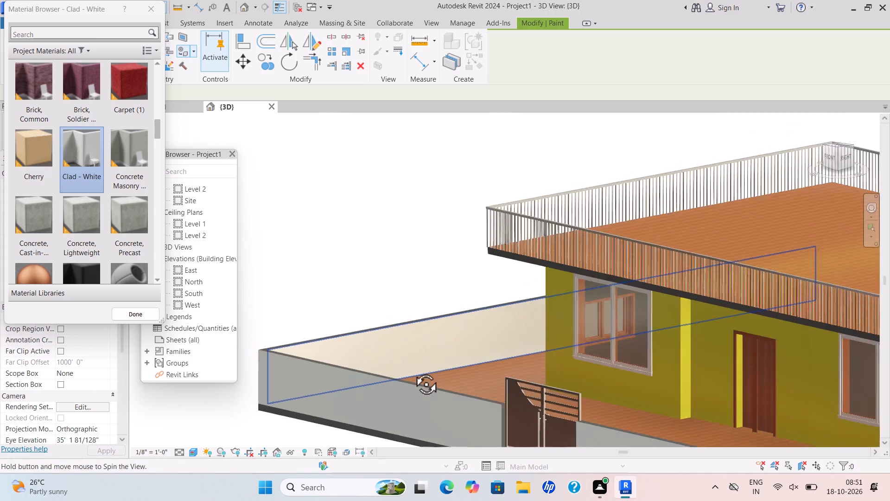
pyautogui.keyDown('shift'); pyautogui.moveTo(412, 370); pyautogui.dragTo(316, 337, button='middle'); pyautogui.keyUp('shift')
pyautogui.click(349, 346)
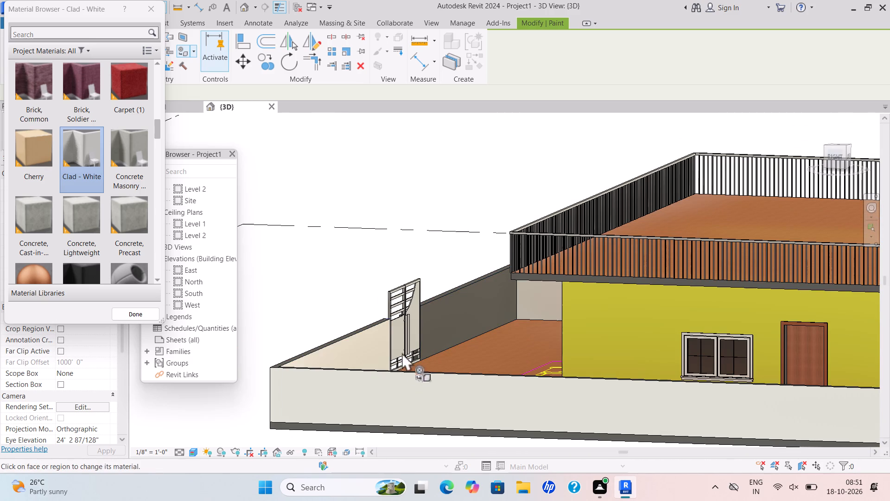
pyautogui.click(474, 296)
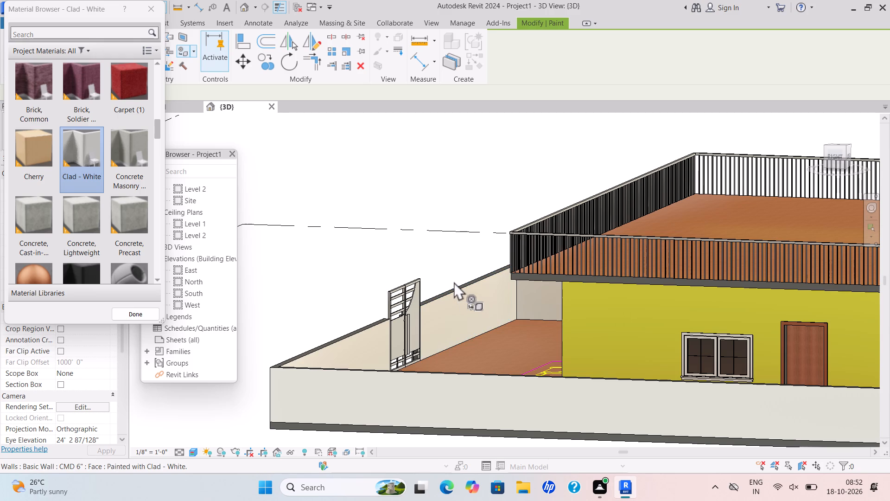
# Examine the painted compound wall and house from the front, the front corners and above.
pyautogui.scroll(-3, 453, 292)
pyautogui.keyDown('shift'); pyautogui.moveTo(453, 295); pyautogui.dragTo(528, 315, button='middle'); pyautogui.keyUp('shift')
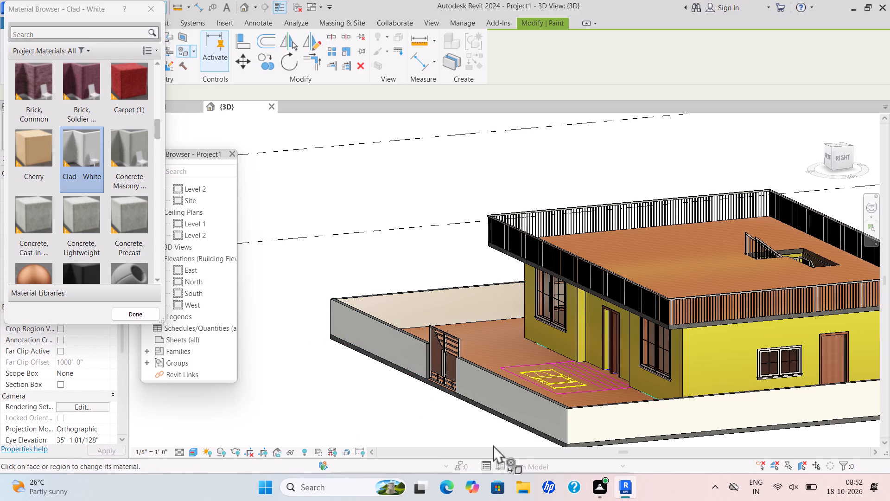
pyautogui.scroll(-1, 556, 348)
pyautogui.moveTo(889, 250); pyautogui.dragTo(887, 218, button='middle')
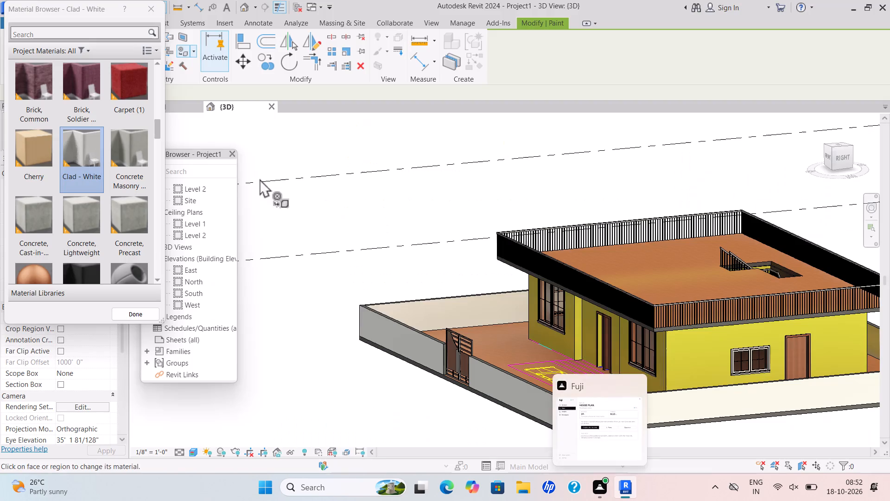
pyautogui.keyDown('shift'); pyautogui.moveTo(473, 391); pyautogui.dragTo(636, 350, button='middle'); pyautogui.keyUp('shift')
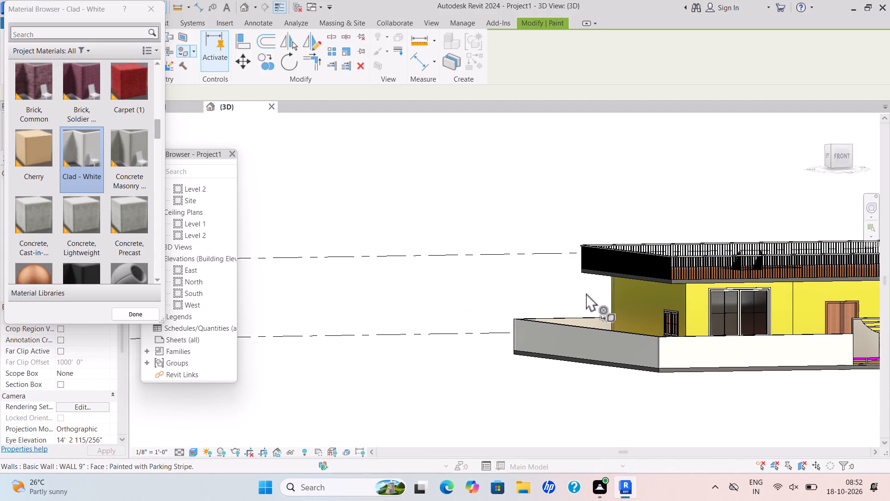
pyautogui.keyDown('shift'); pyautogui.moveTo(556, 267); pyautogui.dragTo(503, 354, button='middle'); pyautogui.keyUp('shift')
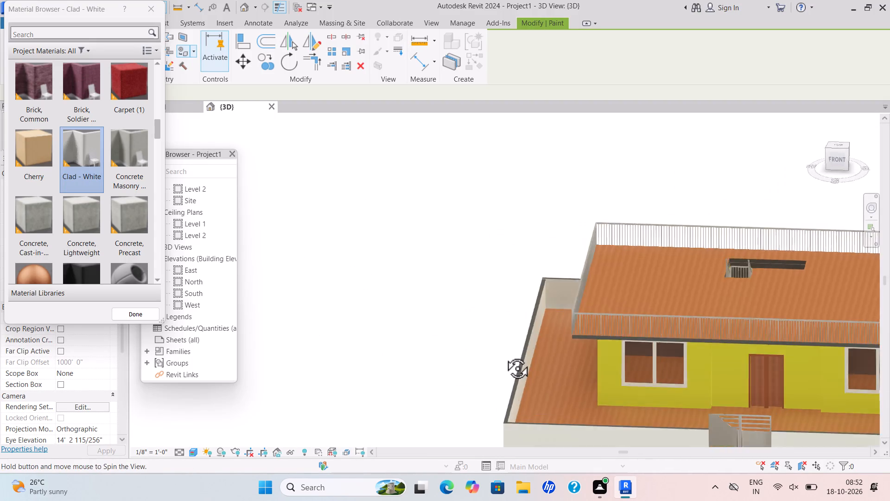
pyautogui.keyDown('shift'); pyautogui.moveTo(503, 354); pyautogui.dragTo(503, 355, button='middle'); pyautogui.keyUp('shift')
pyautogui.moveTo(521, 353); pyautogui.dragTo(421, 261, button='middle')
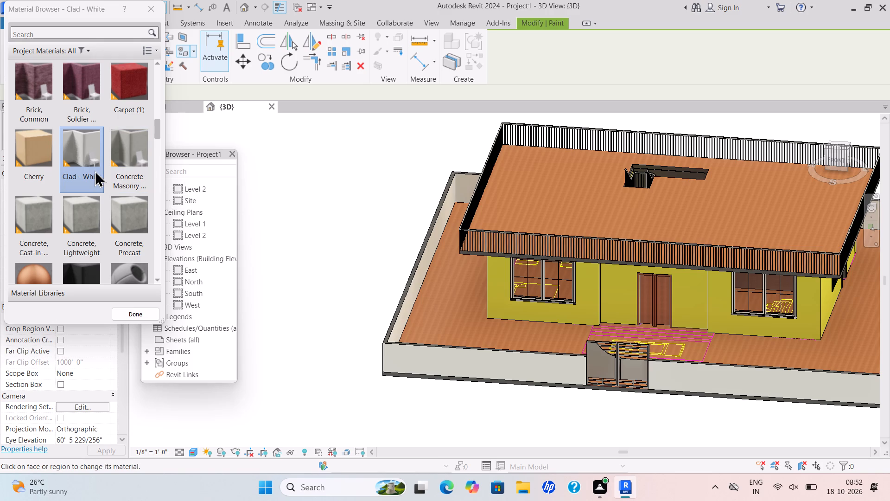
# Paint the front edge face of the compound floor slab with the Door - Frame material.
pyautogui.scroll(-12, 95, 170)
pyautogui.scroll(3, 91, 164)
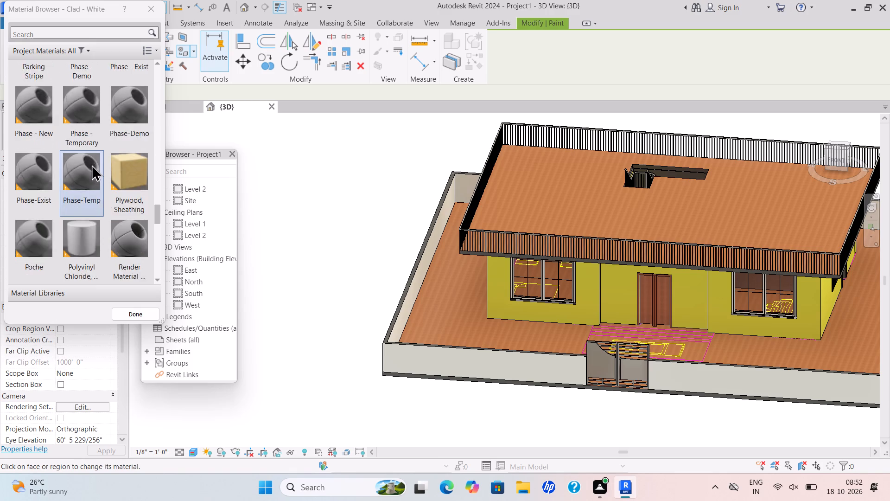
pyautogui.scroll(1, 91, 164)
pyautogui.scroll(-4, 91, 164)
pyautogui.scroll(7, 91, 164)
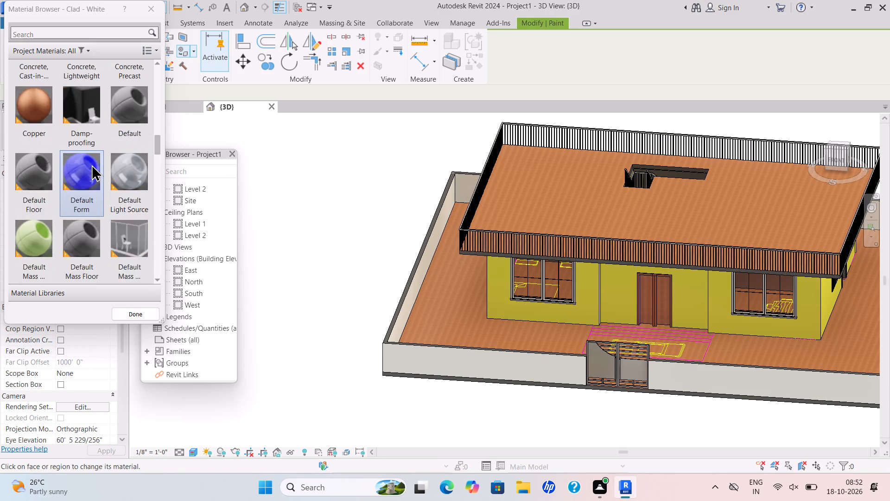
pyautogui.scroll(8, 91, 164)
pyautogui.scroll(-5, 91, 164)
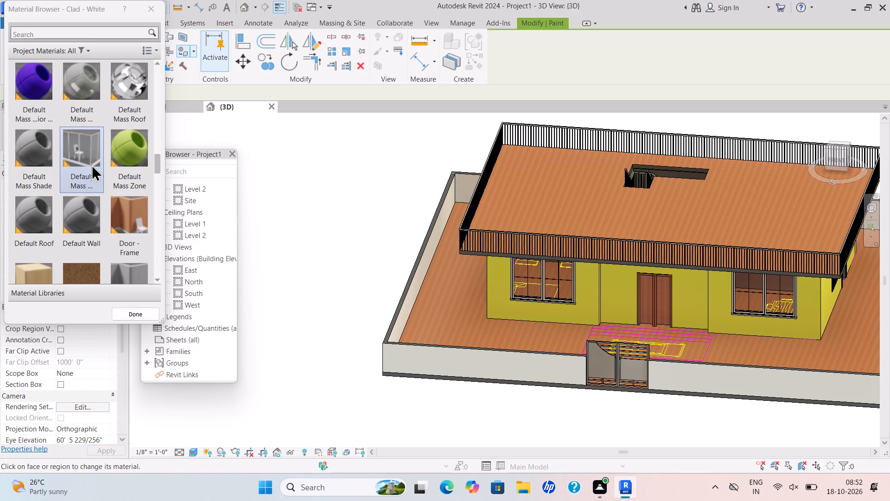
pyautogui.scroll(-2, 115, 172)
pyautogui.scroll(1, 107, 172)
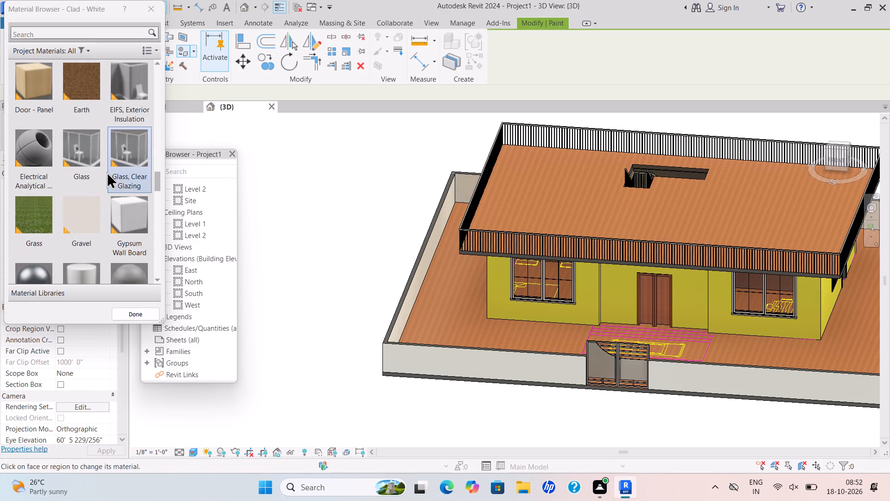
pyautogui.scroll(-1, 107, 172)
pyautogui.scroll(1, 107, 172)
pyautogui.scroll(-1, 106, 171)
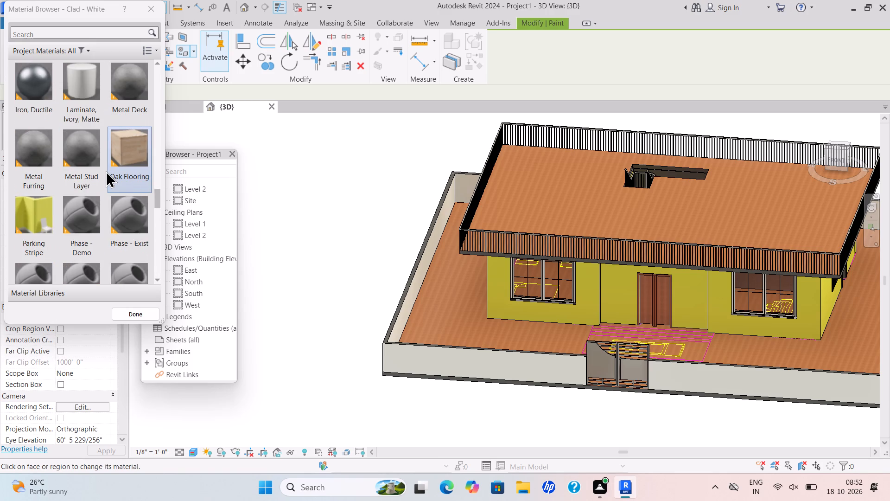
pyautogui.scroll(-6, 106, 171)
pyautogui.scroll(1, 105, 171)
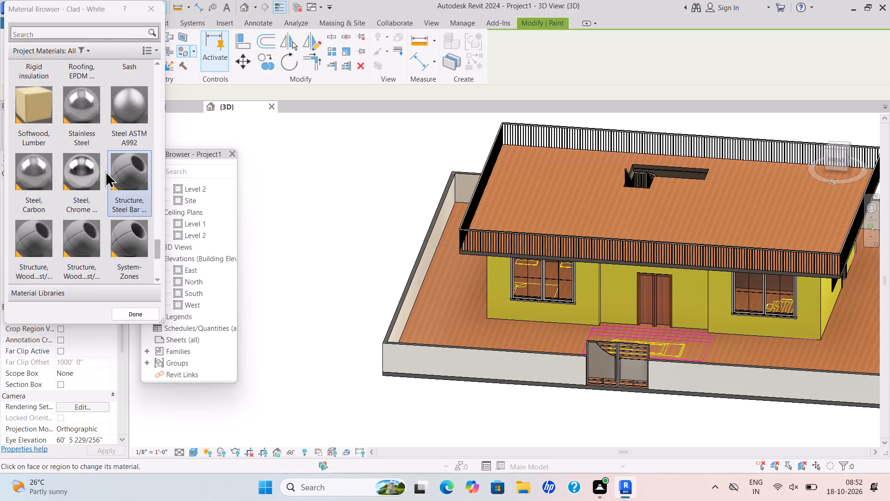
pyautogui.scroll(5, 105, 171)
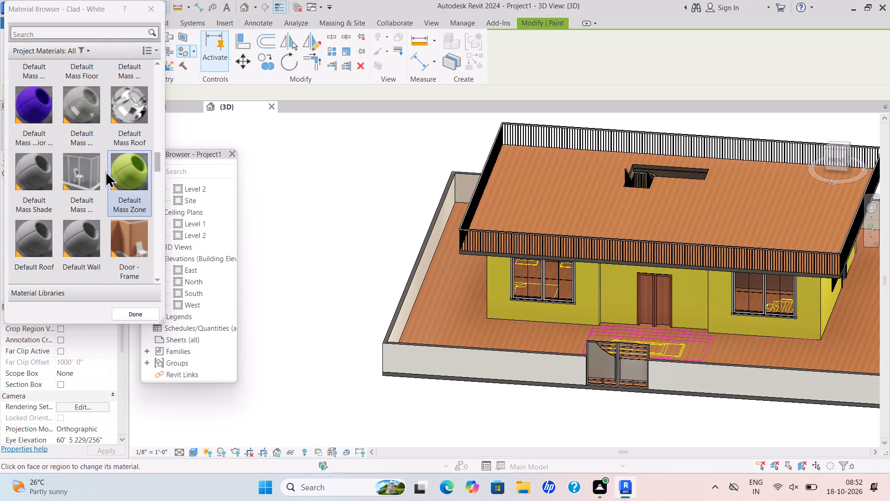
pyautogui.click(119, 237)
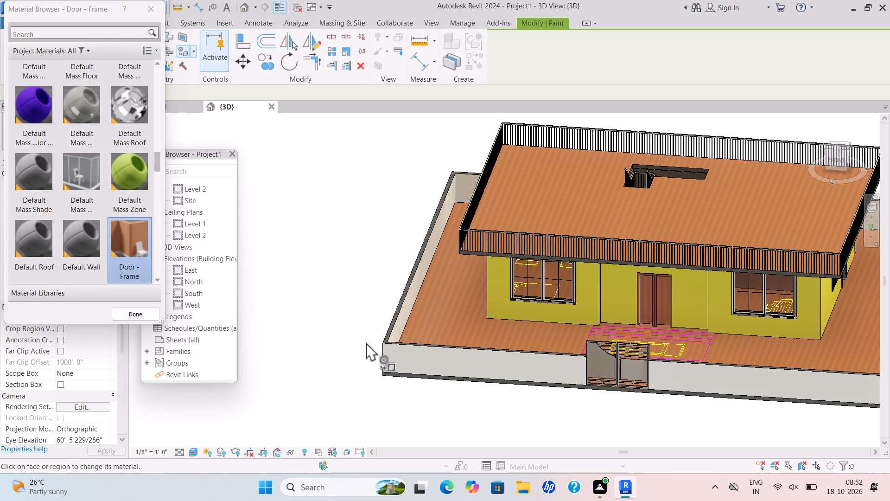
pyautogui.scroll(13, 392, 386)
pyautogui.scroll(1, 357, 341)
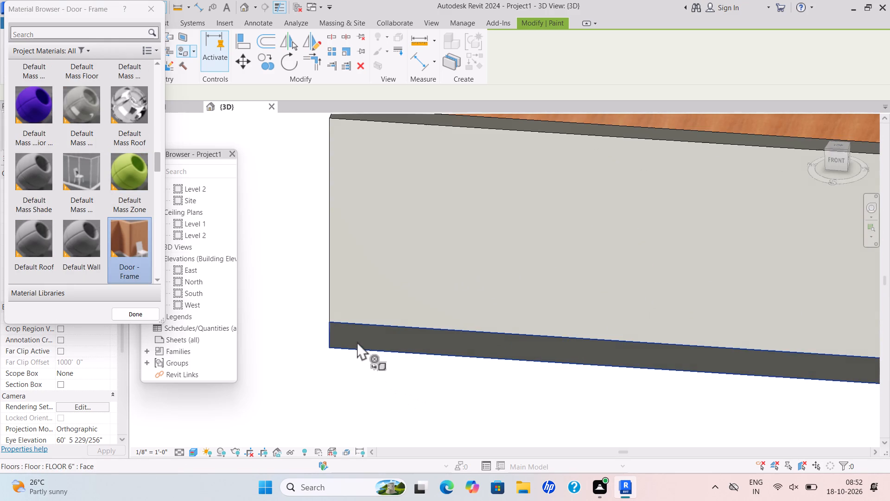
pyautogui.click(357, 341)
# Paint the right side edge face of the compound floor slab with the Door - Frame material.
pyautogui.scroll(-4, 356, 341)
pyautogui.moveTo(463, 373); pyautogui.dragTo(132, 270, button='middle')
pyautogui.scroll(-3, 463, 373)
pyautogui.moveTo(615, 295); pyautogui.dragTo(585, 294, button='middle')
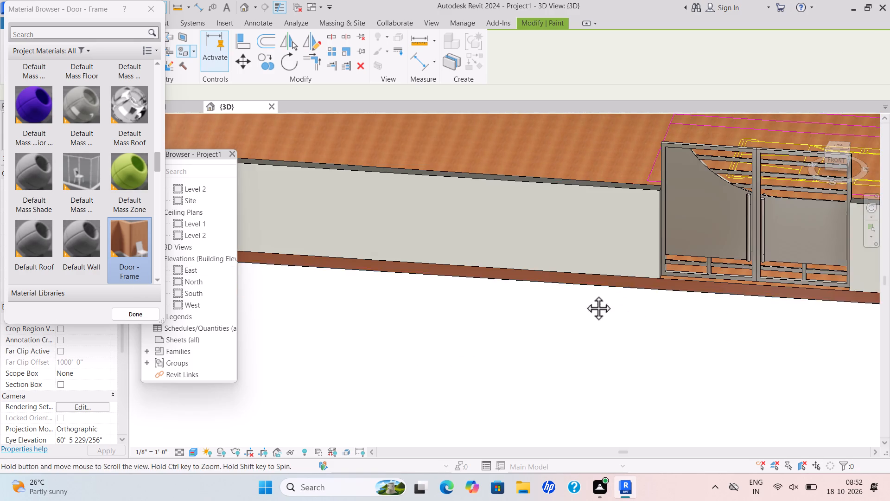
pyautogui.moveTo(585, 294); pyautogui.dragTo(280, 233, button='middle')
pyautogui.scroll(-3, 435, 262)
pyautogui.scroll(-1, 709, 305)
pyautogui.keyDown('shift'); pyautogui.moveTo(710, 305); pyautogui.dragTo(615, 326, button='middle'); pyautogui.keyUp('shift')
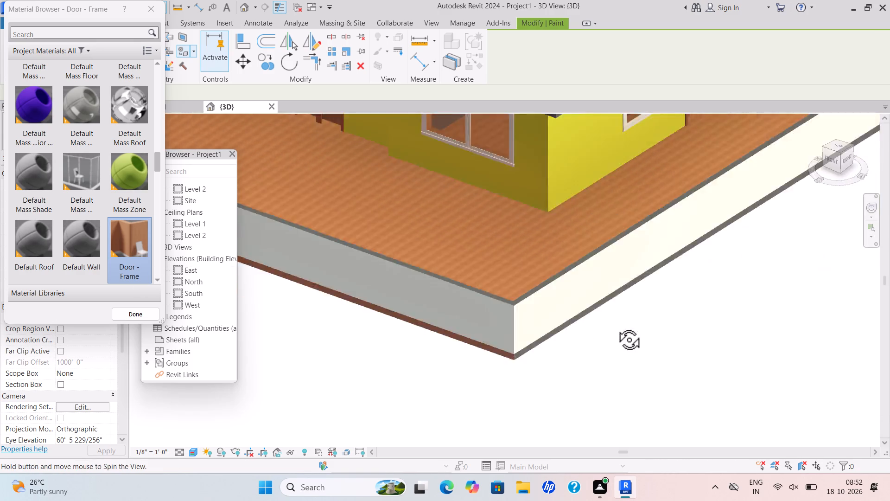
pyautogui.keyDown('shift'); pyautogui.moveTo(615, 326); pyautogui.dragTo(590, 326, button='middle'); pyautogui.keyUp('shift')
pyautogui.moveTo(266, 236); pyautogui.dragTo(402, 270, button='middle')
pyautogui.scroll(1, 281, 333)
pyautogui.moveTo(300, 324); pyautogui.dragTo(357, 323, button='middle')
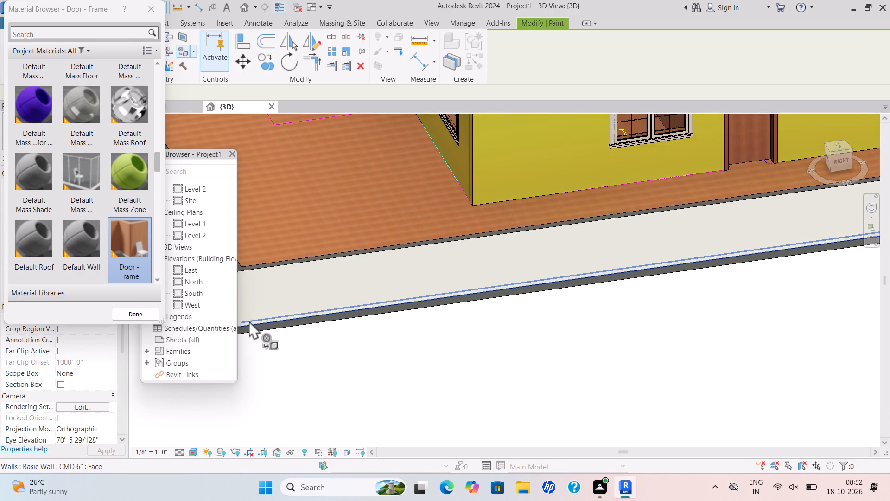
pyautogui.scroll(3, 248, 321)
pyautogui.moveTo(296, 323); pyautogui.dragTo(382, 313, button='middle')
pyautogui.scroll(1, 337, 317)
pyautogui.moveTo(351, 317); pyautogui.dragTo(368, 321, button='middle')
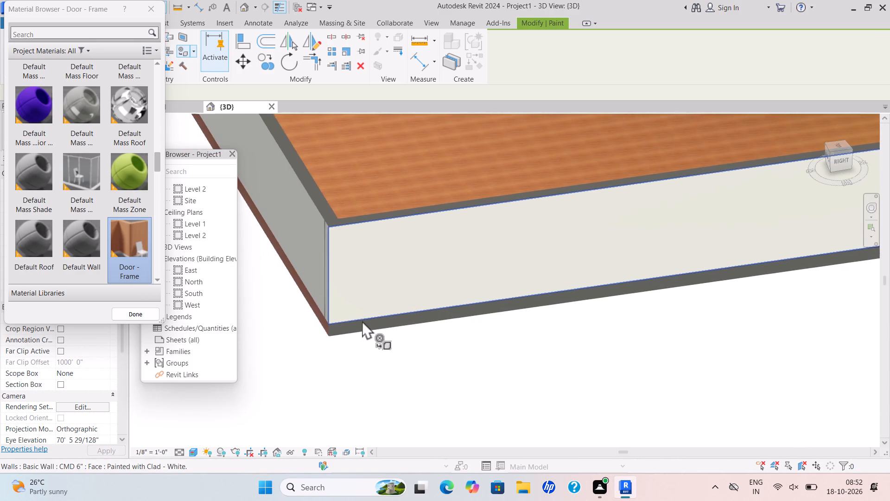
pyautogui.scroll(2, 350, 322)
pyautogui.click(347, 331)
# Paint the rear edge face of the compound floor slab with the Door - Frame material.
pyautogui.scroll(-3, 371, 330)
pyautogui.keyDown('shift'); pyautogui.moveTo(441, 328); pyautogui.dragTo(442, 328, button='middle'); pyautogui.keyUp('shift')
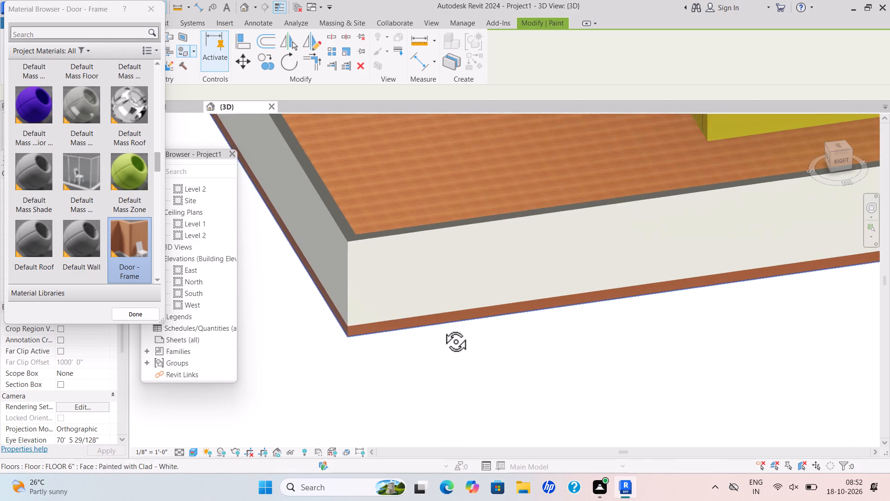
pyautogui.keyDown('shift'); pyautogui.moveTo(442, 328); pyautogui.dragTo(350, 310, button='middle'); pyautogui.keyUp('shift')
pyautogui.scroll(-3, 431, 295)
pyautogui.moveTo(431, 295); pyautogui.dragTo(308, 328, button='middle')
pyautogui.scroll(-1, 439, 301)
pyautogui.keyDown('shift'); pyautogui.moveTo(438, 302); pyautogui.dragTo(364, 310, button='middle'); pyautogui.keyUp('shift')
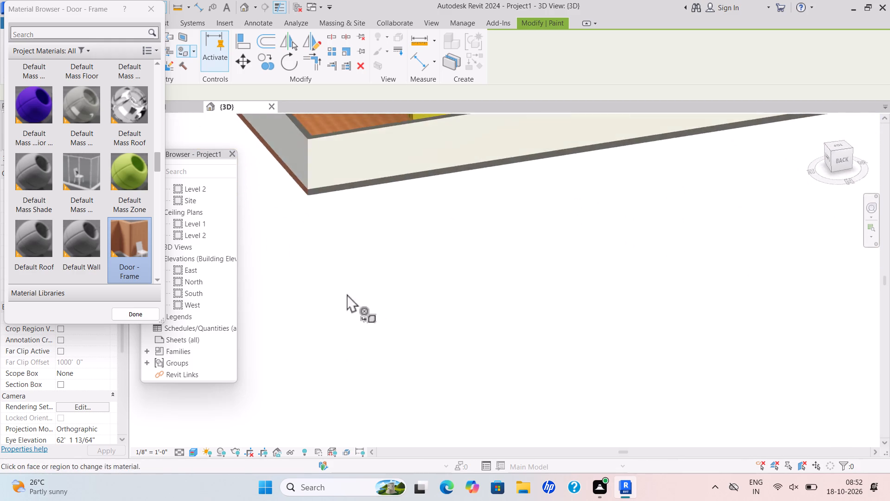
pyautogui.moveTo(332, 272); pyautogui.dragTo(317, 374, button='middle')
pyautogui.scroll(8, 304, 297)
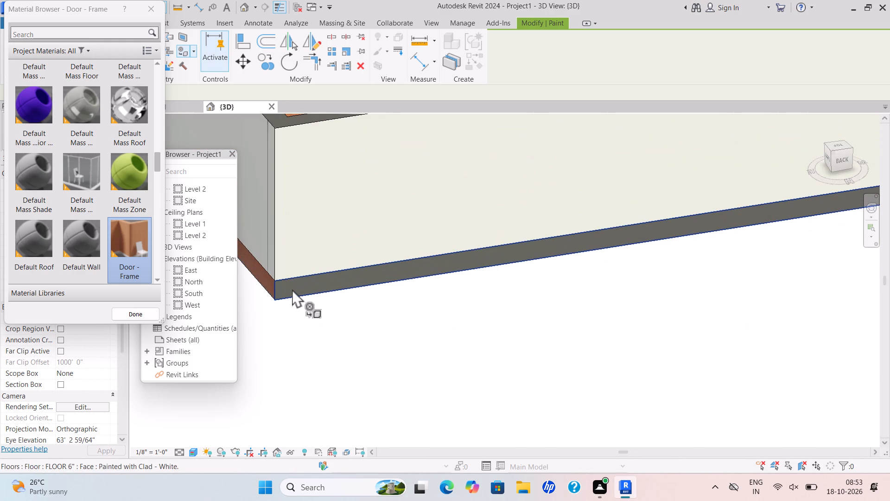
pyautogui.click(292, 289)
# Paint the top face of the rear compound wall with the Door - Frame material.
pyautogui.scroll(-3, 318, 281)
pyautogui.moveTo(320, 282); pyautogui.dragTo(245, 320, button='middle')
pyautogui.moveTo(507, 281); pyautogui.dragTo(427, 334, button='middle')
pyautogui.scroll(-1, 507, 282)
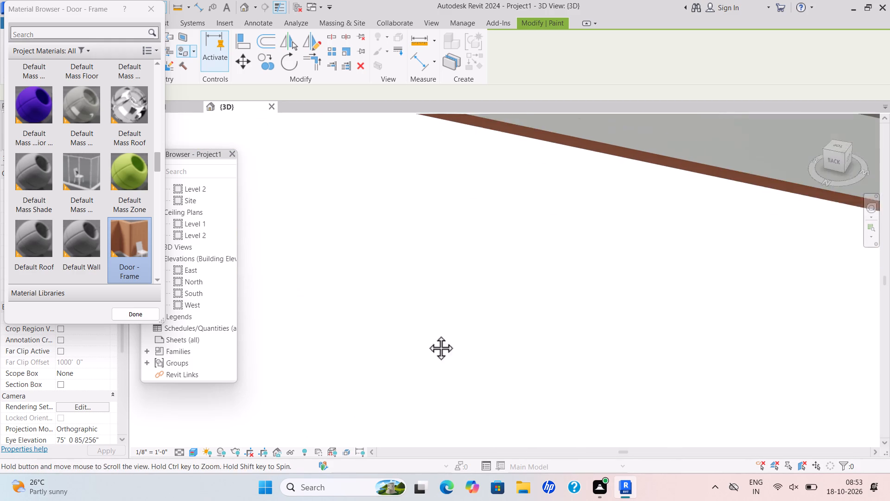
pyautogui.scroll(-1, 427, 334)
pyautogui.moveTo(427, 334); pyautogui.dragTo(371, 347, button='middle')
pyautogui.keyDown('shift'); pyautogui.moveTo(559, 326); pyautogui.dragTo(429, 333, button='middle'); pyautogui.keyUp('shift')
pyautogui.scroll(-1, 456, 327)
pyautogui.scroll(5, 539, 394)
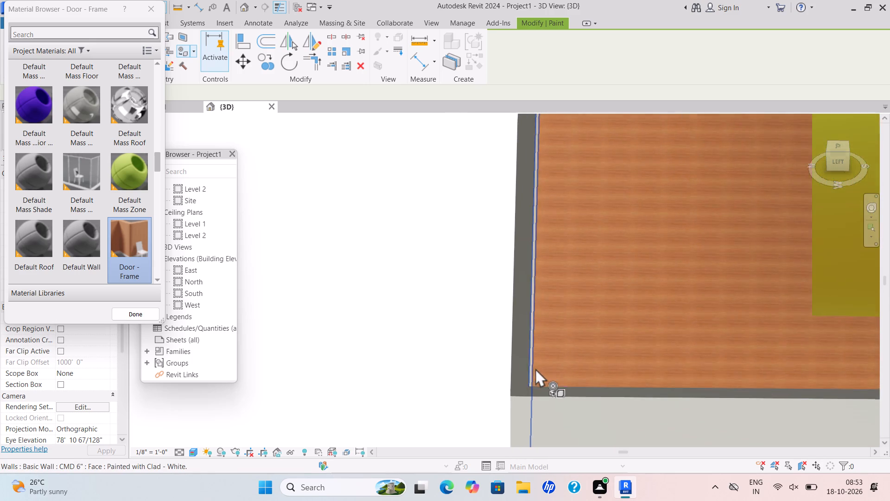
pyautogui.scroll(6, 535, 368)
pyautogui.click(518, 367)
# Paint the left side edge face of the compound floor slab with the Door - Frame material.
pyautogui.scroll(-2, 534, 368)
pyautogui.moveTo(532, 368); pyautogui.dragTo(521, 360, button='middle')
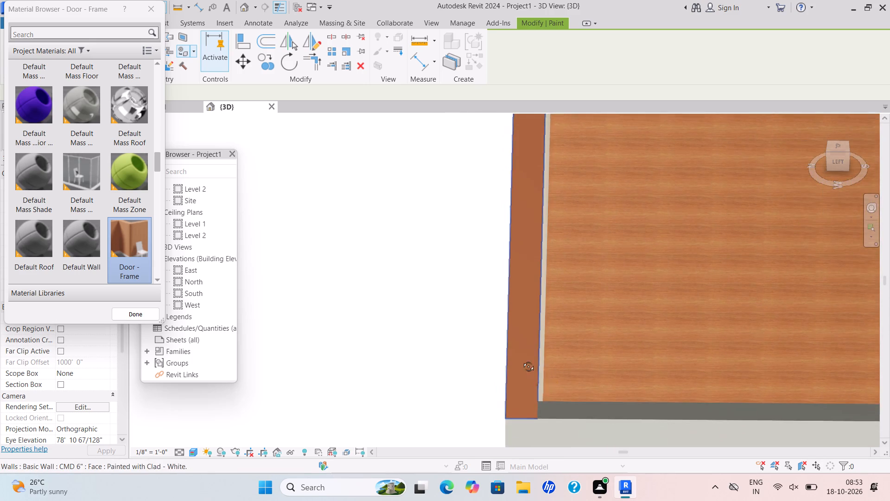
pyautogui.moveTo(521, 360); pyautogui.dragTo(475, 316, button='middle')
pyautogui.scroll(-2, 598, 336)
pyautogui.moveTo(585, 354); pyautogui.dragTo(474, 374, button='middle')
pyautogui.moveTo(522, 366); pyautogui.dragTo(692, 342, button='middle')
pyautogui.scroll(-1, 522, 367)
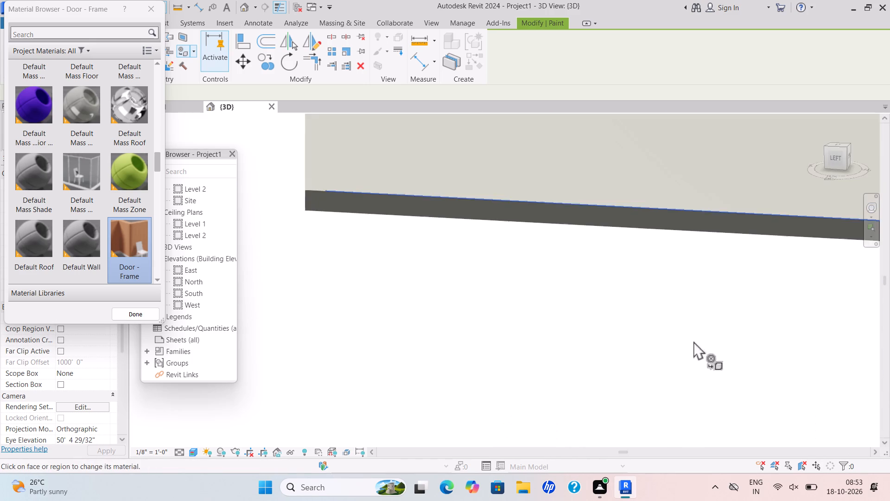
pyautogui.moveTo(515, 301); pyautogui.dragTo(572, 375, button='middle')
pyautogui.scroll(-1, 550, 352)
pyautogui.scroll(2, 456, 301)
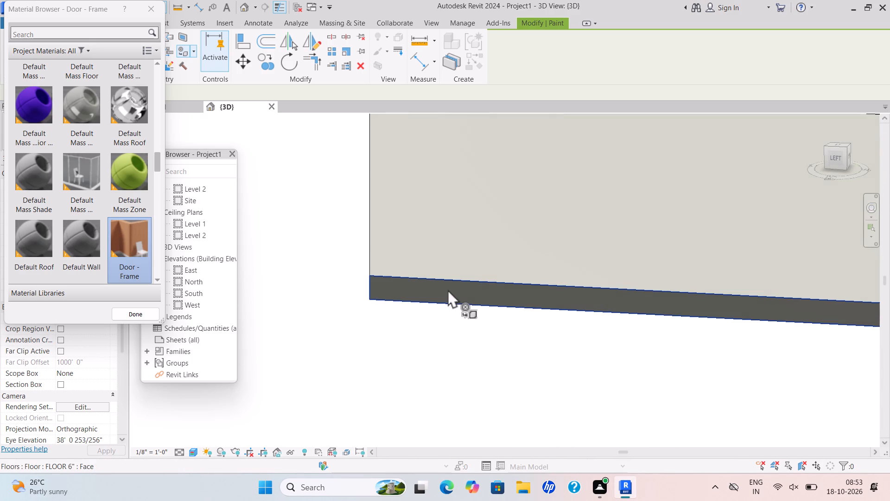
pyautogui.click(448, 289)
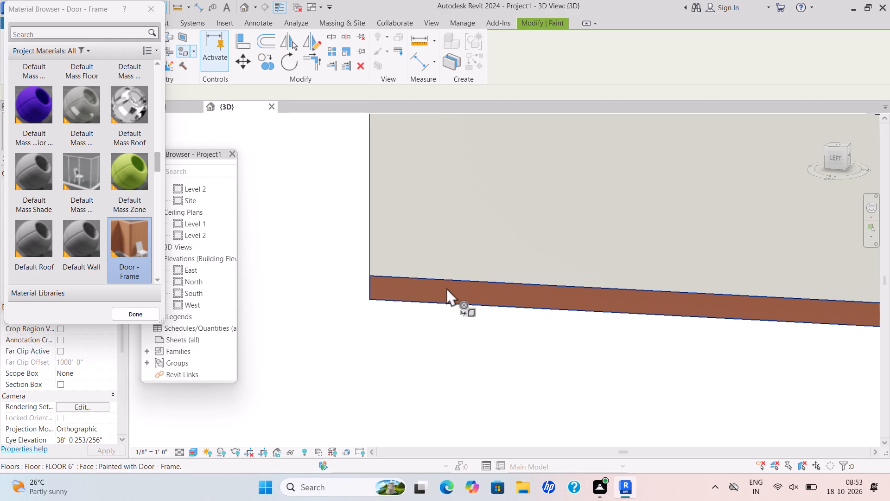
# Paint the top face of the left side compound wall with the Door - Frame material.
pyautogui.scroll(-2, 439, 276)
pyautogui.keyDown('shift'); pyautogui.moveTo(438, 276); pyautogui.dragTo(414, 307, button='middle'); pyautogui.keyUp('shift')
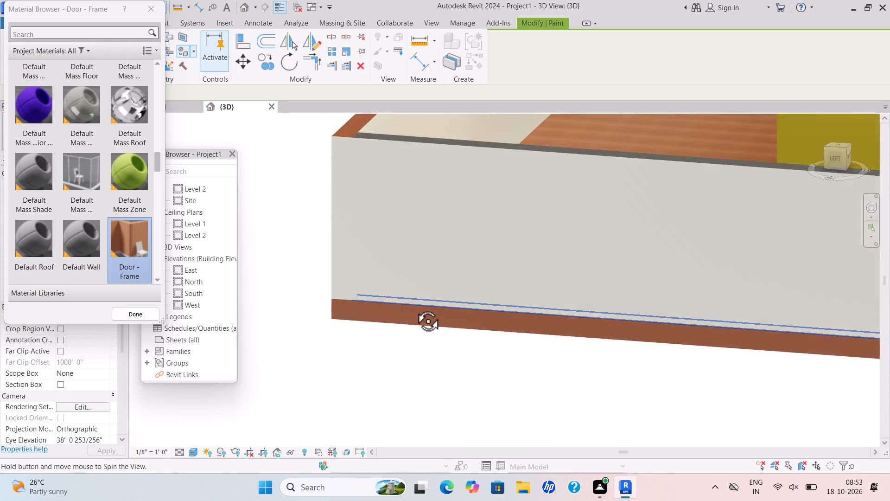
pyautogui.keyDown('shift'); pyautogui.moveTo(414, 307); pyautogui.dragTo(388, 328, button='middle'); pyautogui.keyUp('shift')
pyautogui.moveTo(432, 307); pyautogui.dragTo(477, 275, button='middle')
pyautogui.scroll(-1, 459, 286)
pyautogui.keyDown('shift'); pyautogui.moveTo(473, 291); pyautogui.dragTo(436, 338, button='middle'); pyautogui.keyUp('shift')
pyautogui.scroll(1, 436, 338)
pyautogui.scroll(-1, 437, 326)
pyautogui.moveTo(438, 326); pyautogui.dragTo(530, 293, button='middle')
pyautogui.scroll(-1, 531, 293)
pyautogui.scroll(8, 478, 345)
pyautogui.click(476, 342)
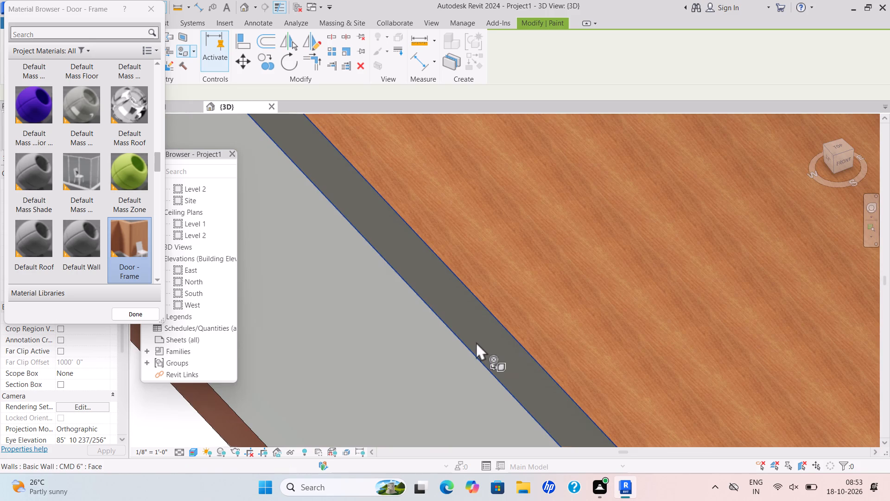
# Paint the top face of the front compound wall segment left of the gate with Door - Frame.
pyautogui.scroll(-7, 486, 336)
pyautogui.keyDown('shift'); pyautogui.moveTo(580, 401); pyautogui.dragTo(515, 302, button='middle'); pyautogui.keyUp('shift')
pyautogui.scroll(-1, 515, 302)
pyautogui.moveTo(522, 339); pyautogui.dragTo(528, 367, button='middle')
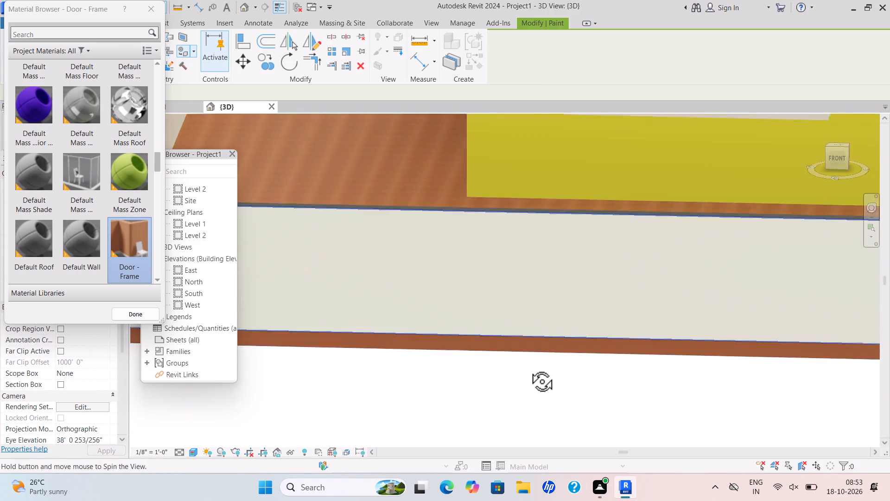
pyautogui.moveTo(528, 367); pyautogui.dragTo(525, 386, button='middle')
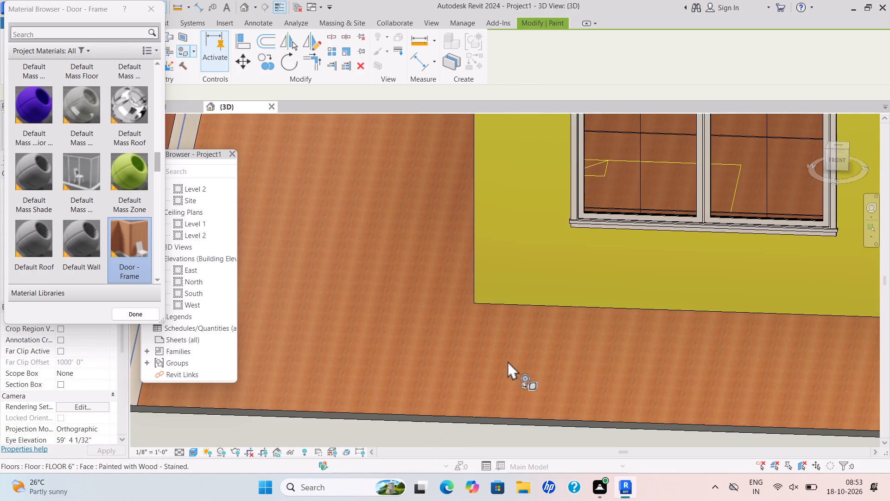
pyautogui.scroll(-1, 433, 377)
pyautogui.moveTo(433, 378); pyautogui.dragTo(462, 300, button='middle')
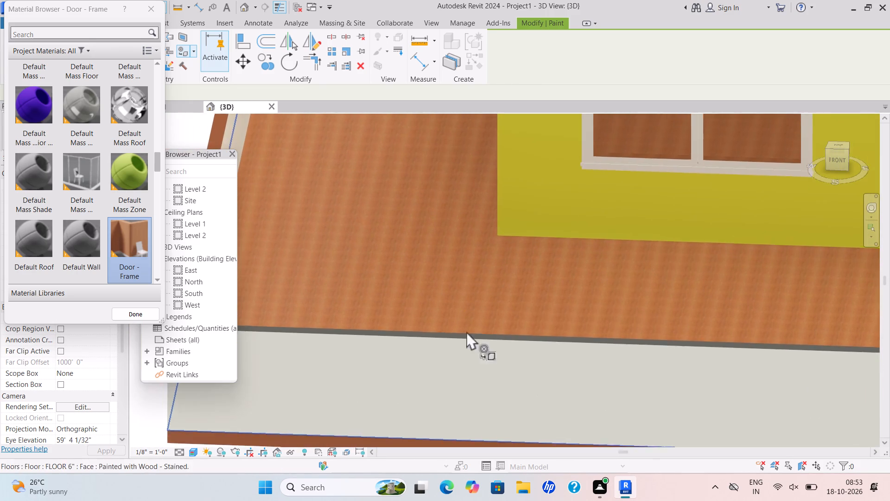
pyautogui.keyDown('shift'); pyautogui.moveTo(466, 334); pyautogui.dragTo(445, 379, button='middle'); pyautogui.keyUp('shift')
pyautogui.scroll(-2, 448, 349)
pyautogui.moveTo(452, 342); pyautogui.dragTo(559, 180, button='middle')
pyautogui.scroll(8, 492, 244)
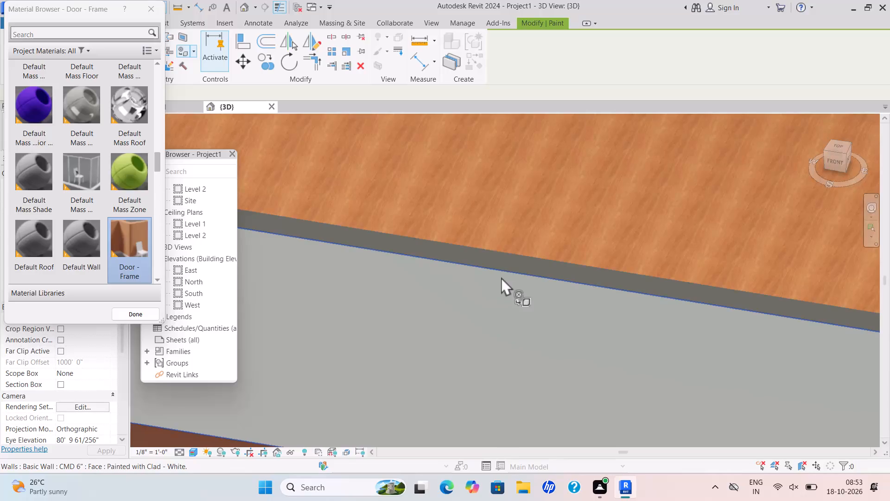
pyautogui.scroll(5, 511, 271)
pyautogui.click(521, 264)
# Paint the top face of the front compound wall segment right of the gate with Door - Frame.
pyautogui.scroll(-6, 521, 264)
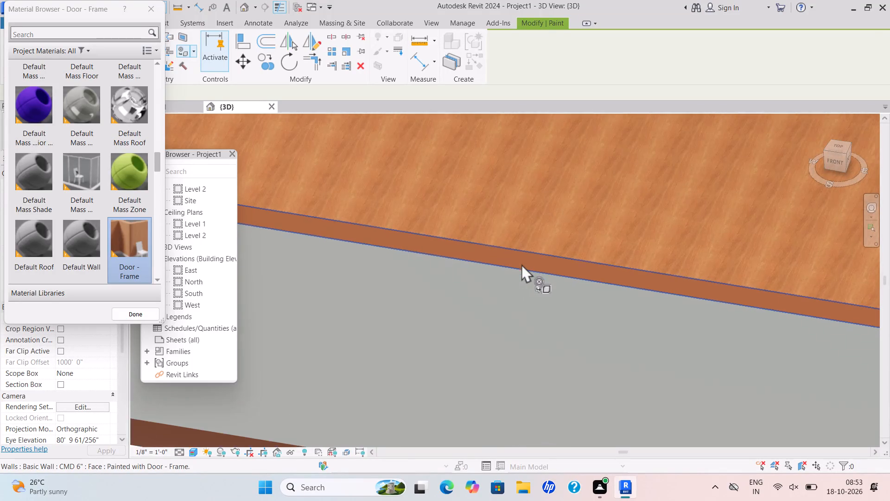
pyautogui.scroll(-7, 519, 254)
pyautogui.scroll(-2, 649, 289)
pyautogui.moveTo(650, 294); pyautogui.dragTo(489, 250, button='middle')
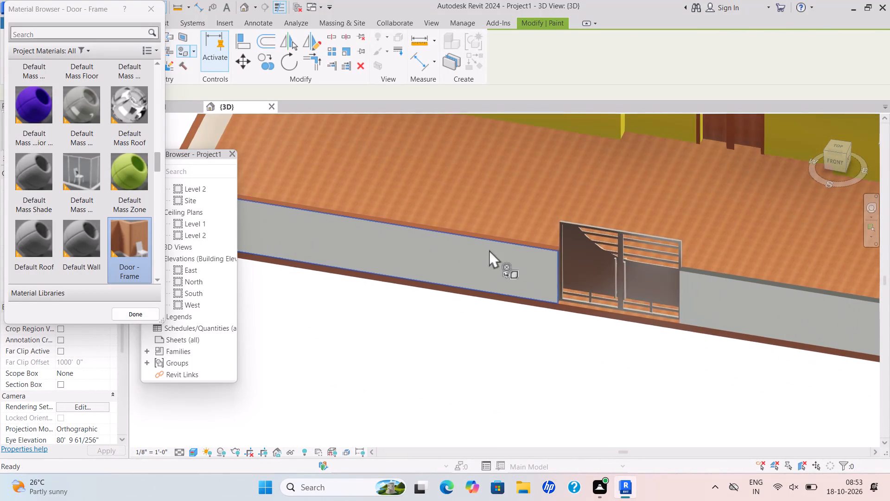
pyautogui.scroll(13, 728, 256)
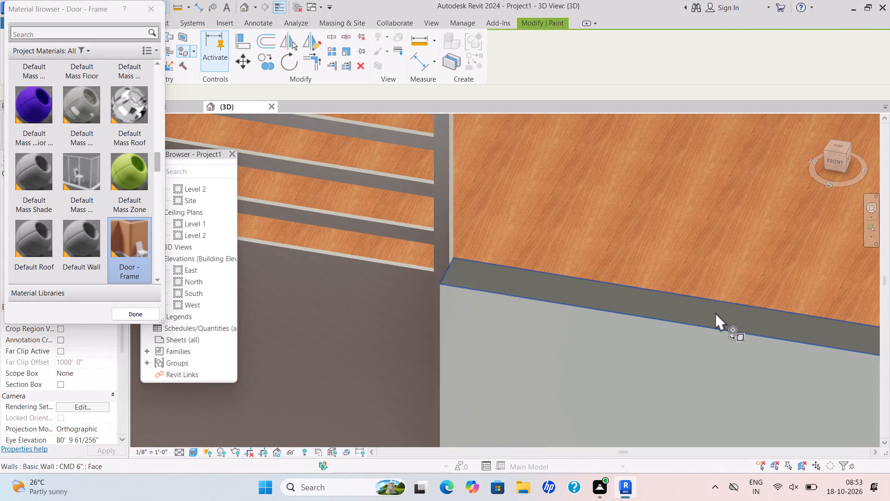
pyautogui.click(715, 312)
# Paint the top face of the right side compound wall with the Door - Frame material.
pyautogui.scroll(-8, 711, 313)
pyautogui.moveTo(704, 312); pyautogui.dragTo(622, 316, button='middle')
pyautogui.scroll(1, 617, 317)
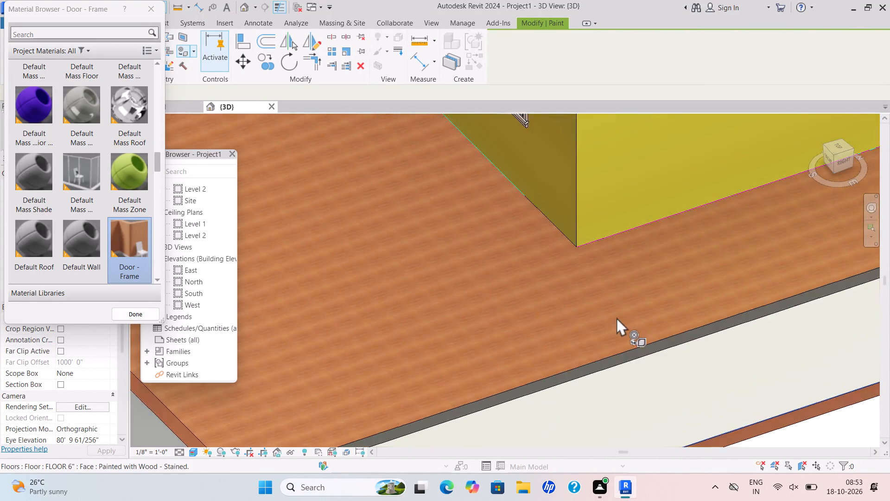
pyautogui.scroll(7, 642, 363)
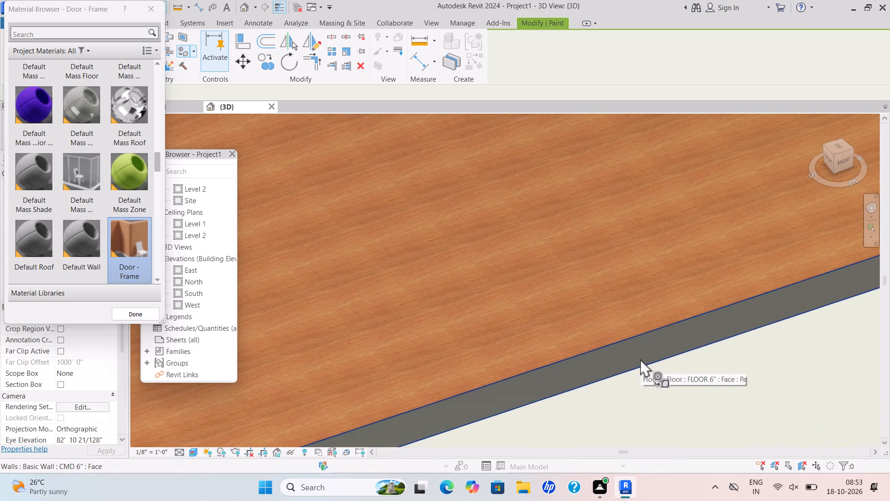
pyautogui.click(640, 359)
# Paint the front and left side edge faces of the house roof slab with the Door - Frame material.
pyautogui.scroll(-16, 641, 357)
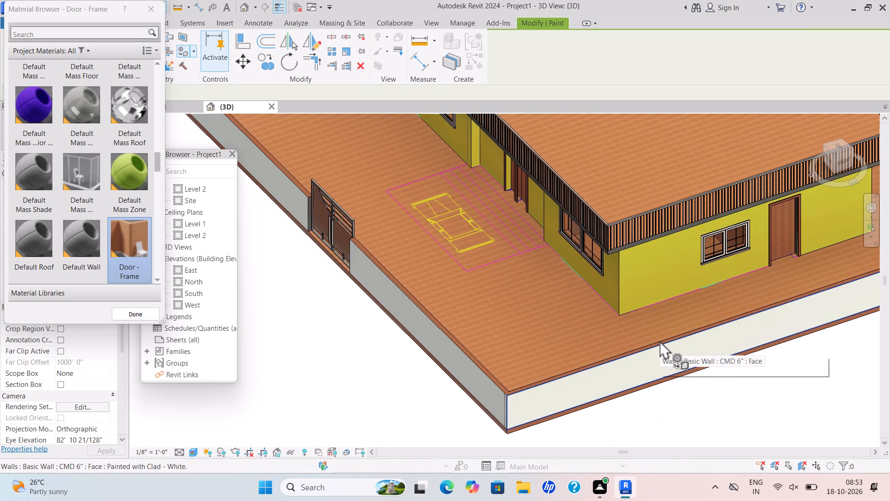
pyautogui.keyDown('shift'); pyautogui.moveTo(661, 340); pyautogui.dragTo(575, 360, button='middle'); pyautogui.keyUp('shift')
pyautogui.keyDown('shift'); pyautogui.moveTo(586, 339); pyautogui.dragTo(767, 308, button='middle'); pyautogui.keyUp('shift')
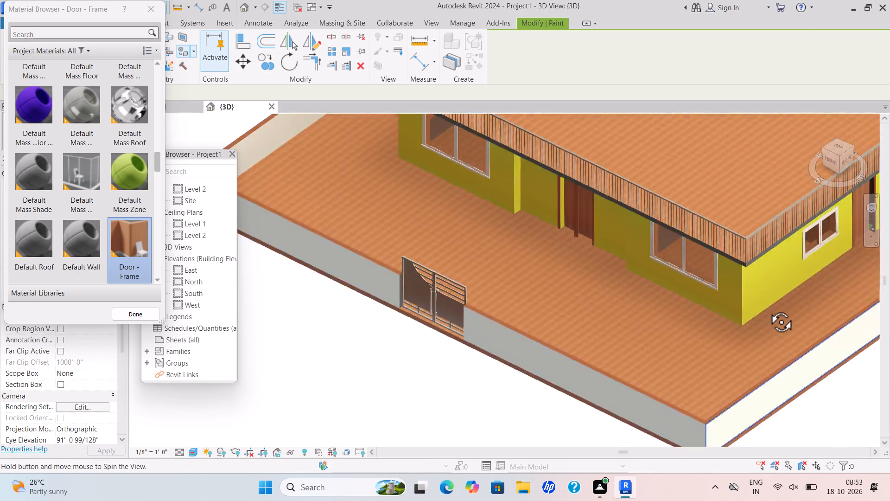
pyautogui.keyDown('shift'); pyautogui.moveTo(767, 308); pyautogui.dragTo(806, 288, button='middle'); pyautogui.keyUp('shift')
pyautogui.moveTo(615, 300); pyautogui.dragTo(551, 407, button='middle')
pyautogui.keyDown('shift'); pyautogui.moveTo(557, 373); pyautogui.dragTo(607, 313, button='middle'); pyautogui.keyUp('shift')
pyautogui.keyDown('shift'); pyautogui.scroll(1, 609, 306); pyautogui.keyUp('shift')
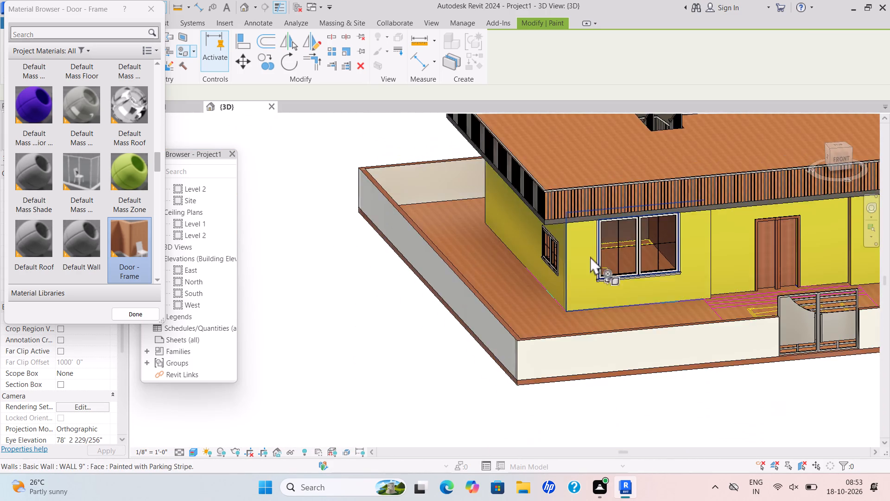
pyautogui.scroll(4, 593, 218)
pyautogui.moveTo(598, 219); pyautogui.dragTo(514, 359, button='middle')
pyautogui.scroll(7, 419, 353)
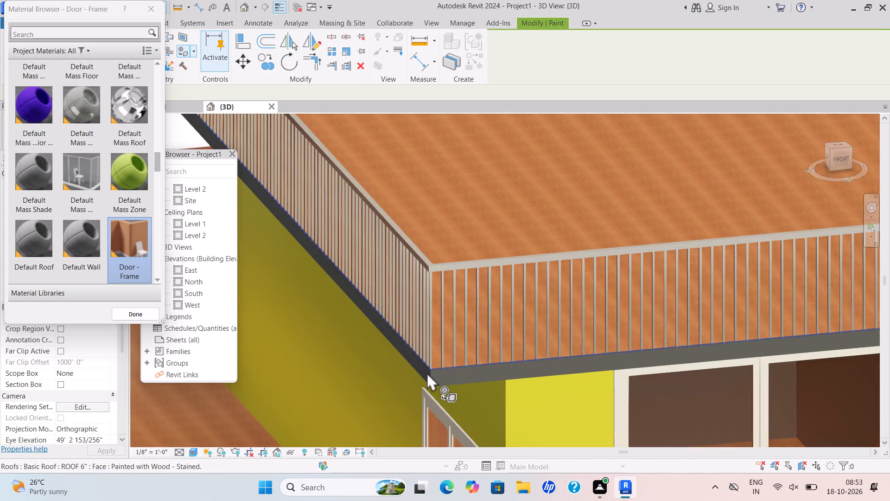
pyautogui.scroll(1, 427, 373)
pyautogui.click(441, 381)
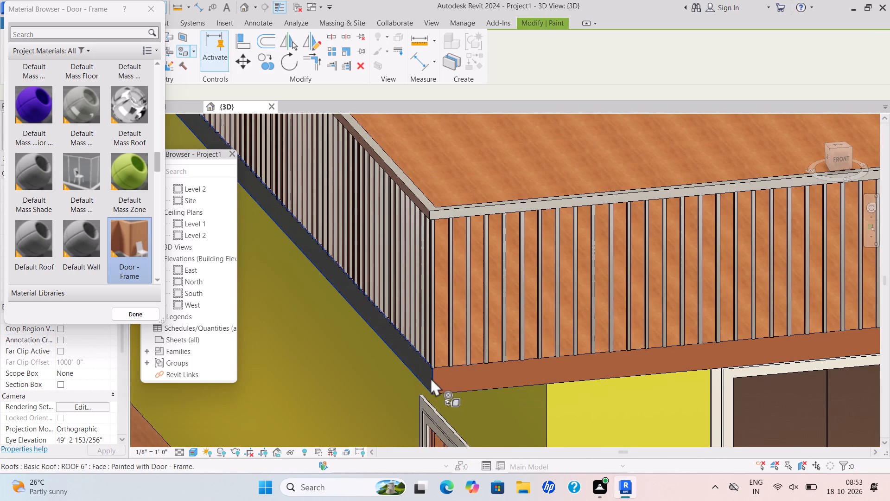
pyautogui.click(431, 378)
# Paint the right side edge face of the house roof slab with the Door - Frame material.
pyautogui.scroll(-7, 476, 379)
pyautogui.scroll(-1, 585, 378)
pyautogui.moveTo(594, 383); pyautogui.dragTo(519, 383, button='middle')
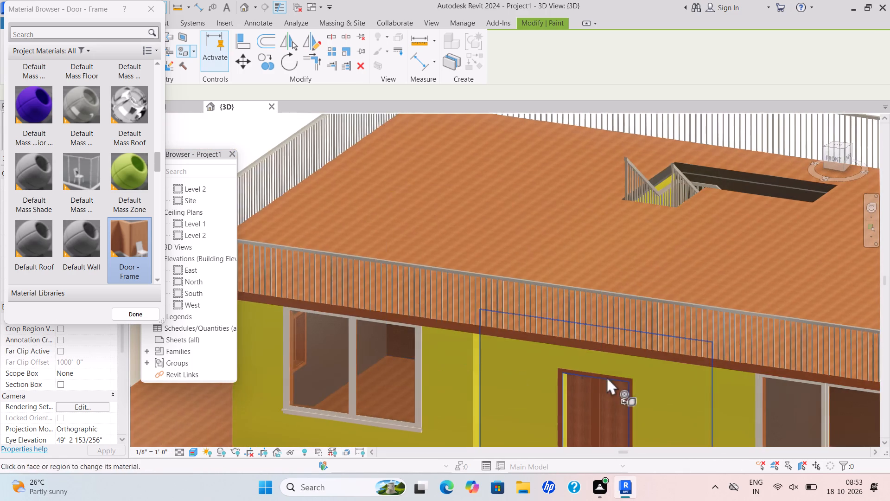
pyautogui.moveTo(791, 361); pyautogui.dragTo(642, 360, button='middle')
pyautogui.moveTo(501, 365); pyautogui.dragTo(647, 366, button='middle')
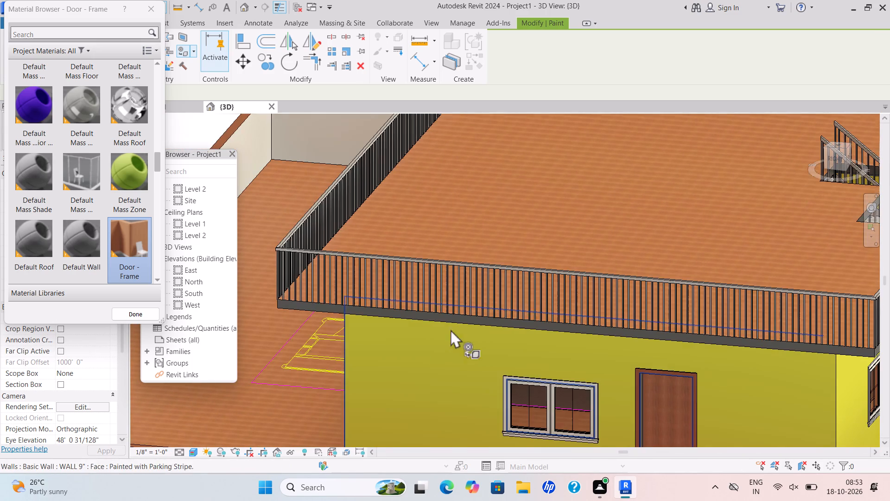
pyautogui.scroll(9, 321, 289)
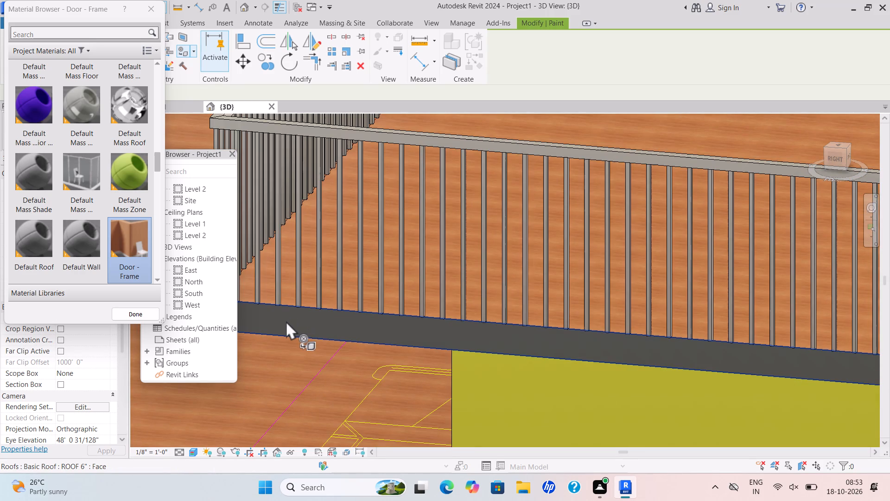
pyautogui.click(286, 321)
# Paint the rear edge face of the house roof slab with the Door - Frame material.
pyautogui.scroll(-11, 356, 331)
pyautogui.keyDown('shift'); pyautogui.moveTo(550, 343); pyautogui.dragTo(482, 354, button='middle'); pyautogui.keyUp('shift')
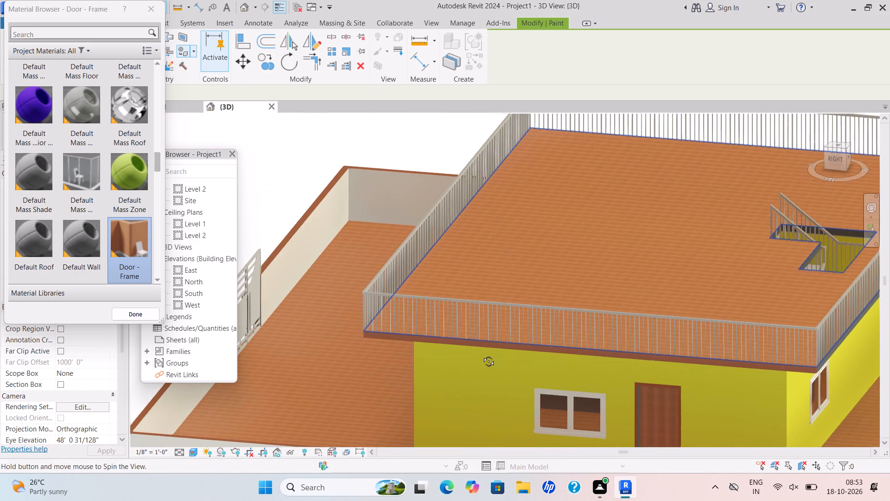
pyautogui.keyDown('shift'); pyautogui.moveTo(482, 354); pyautogui.dragTo(450, 353, button='middle'); pyautogui.keyUp('shift')
pyautogui.scroll(10, 553, 341)
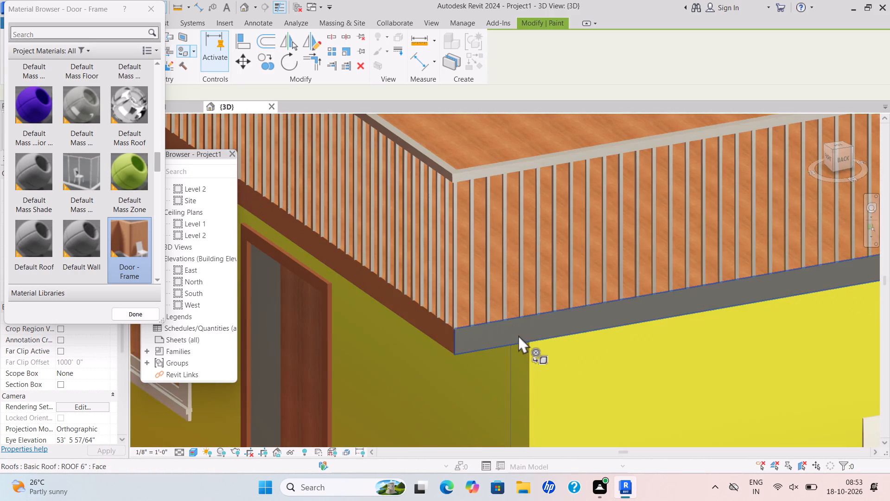
pyautogui.click(518, 334)
pyautogui.scroll(-6, 520, 330)
pyautogui.scroll(-2, 654, 297)
pyautogui.moveTo(657, 297); pyautogui.dragTo(497, 340, button='middle')
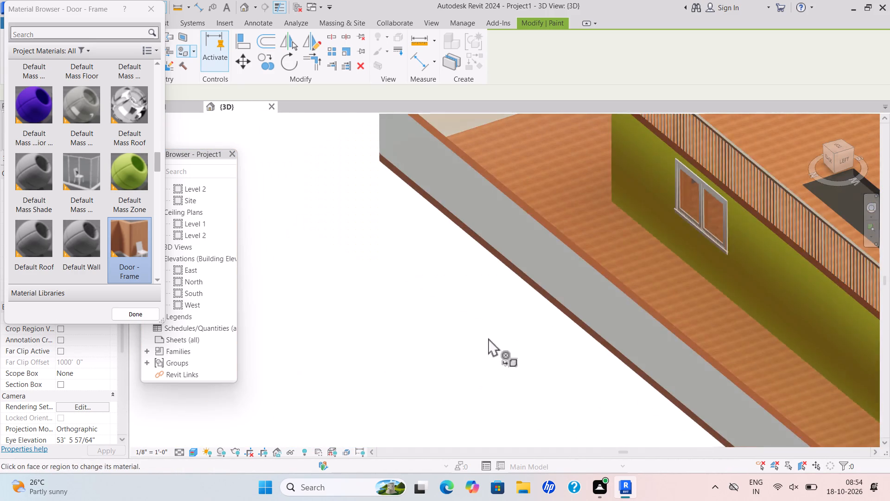
# Paint the roof slab edge, wall top and inner wall face along the stair opening's rear side with the Door - Frame material.
pyautogui.moveTo(817, 257); pyautogui.dragTo(719, 291, button='middle')
pyautogui.scroll(-1, 817, 257)
pyautogui.moveTo(889, 239); pyautogui.dragTo(743, 329, button='middle')
pyautogui.scroll(1, 744, 329)
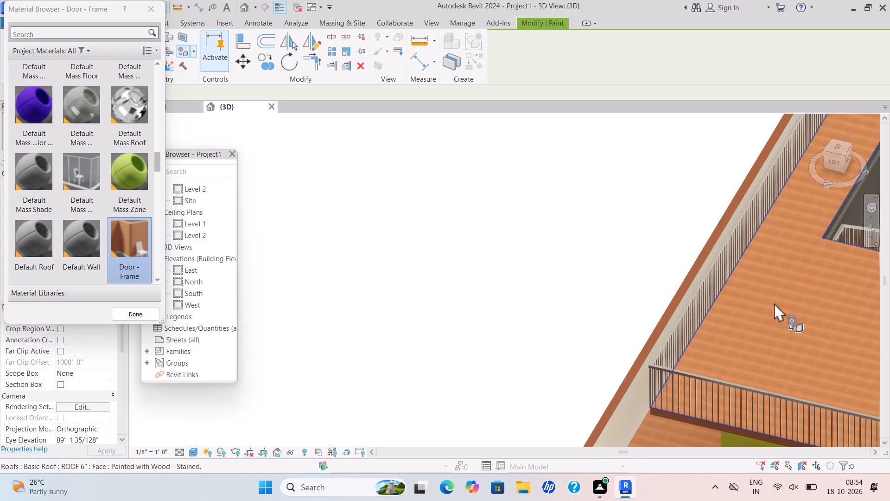
pyautogui.moveTo(817, 295); pyautogui.dragTo(658, 371, button='middle')
pyautogui.scroll(6, 715, 276)
pyautogui.scroll(5, 678, 259)
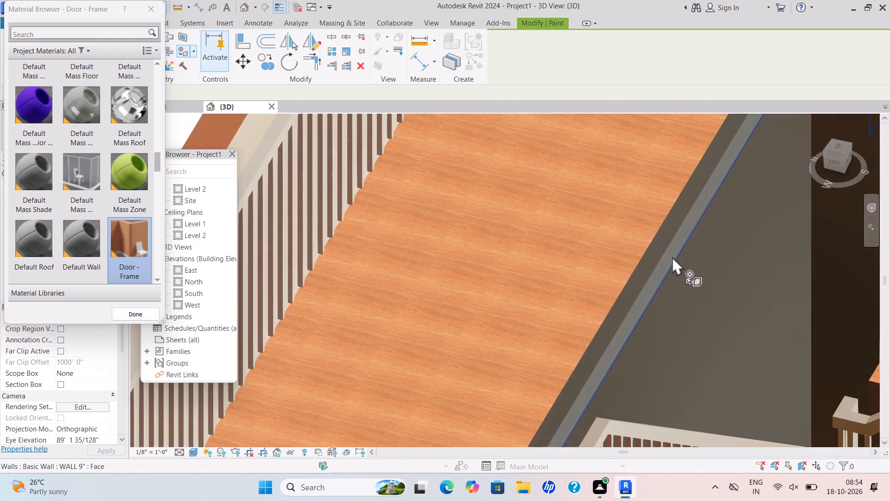
pyautogui.scroll(3, 665, 255)
pyautogui.click(648, 252)
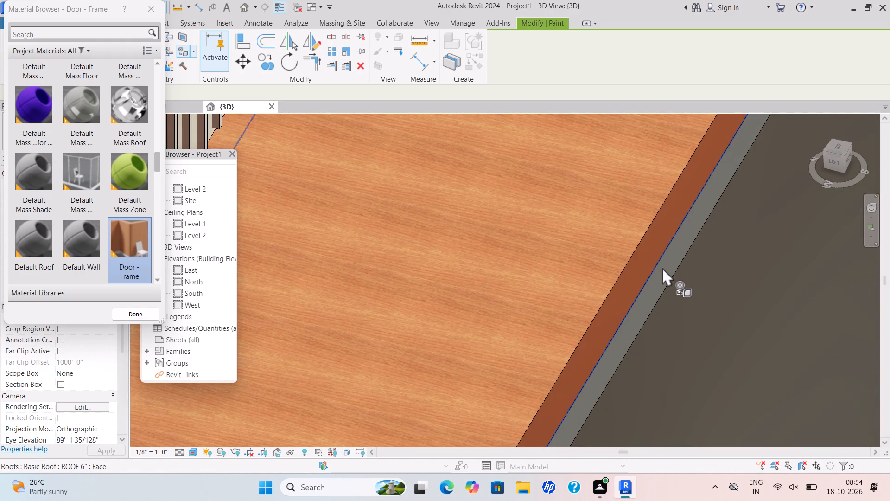
pyautogui.scroll(3, 665, 269)
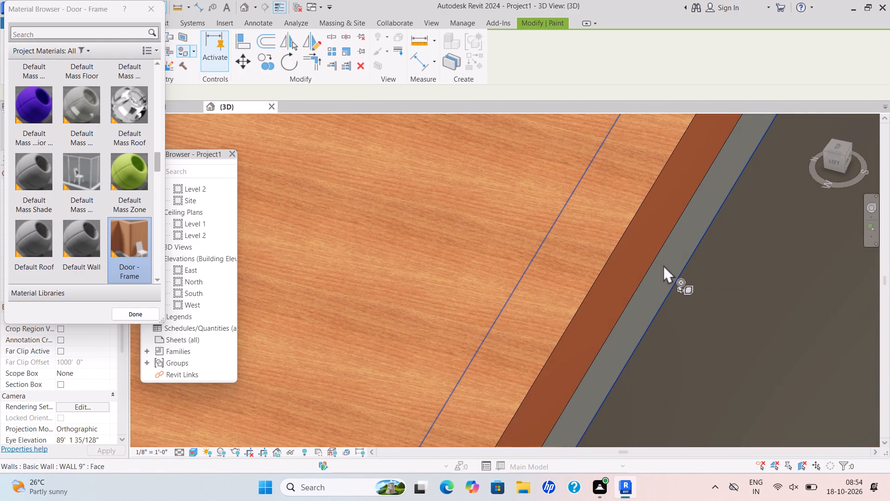
pyautogui.scroll(4, 663, 265)
pyautogui.click(663, 265)
pyautogui.scroll(-6, 663, 265)
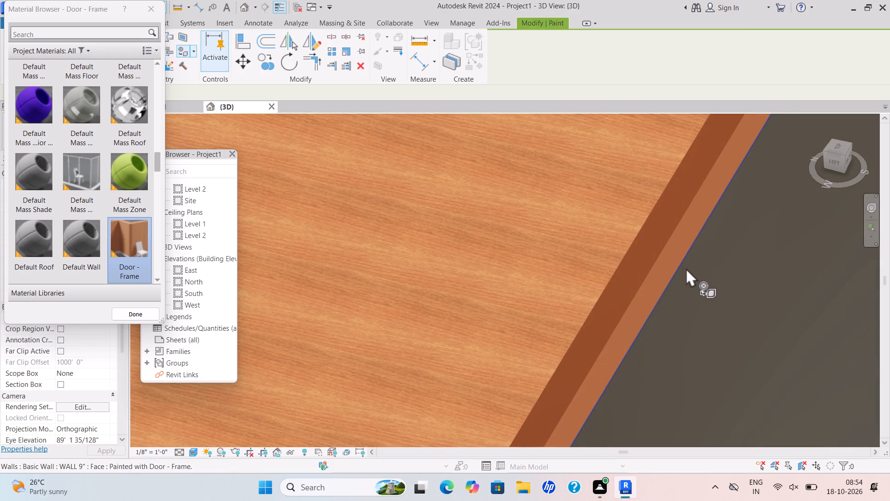
pyautogui.click(688, 269)
pyautogui.scroll(-11, 689, 269)
# Paint the roof slab edge and the wall face below it at the stair opening's right end with Door - Frame.
pyautogui.moveTo(761, 267); pyautogui.dragTo(641, 329, button='middle')
pyautogui.scroll(1, 618, 338)
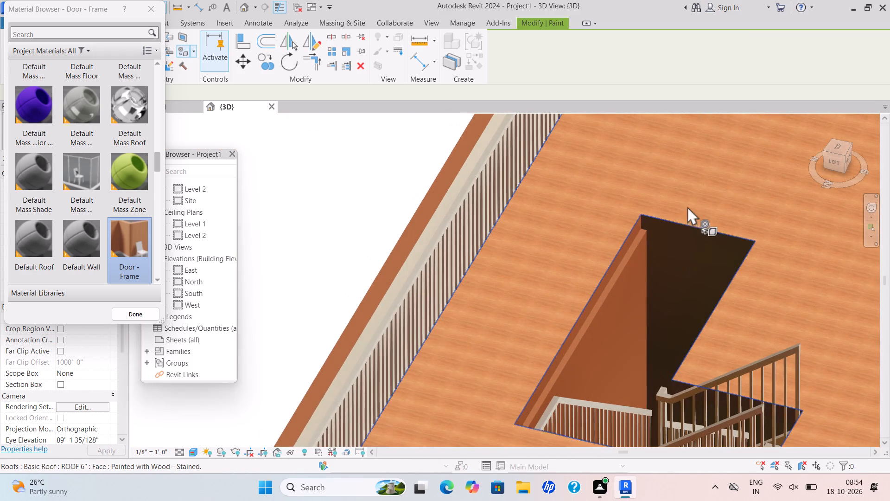
pyautogui.scroll(7, 687, 206)
pyautogui.click(683, 238)
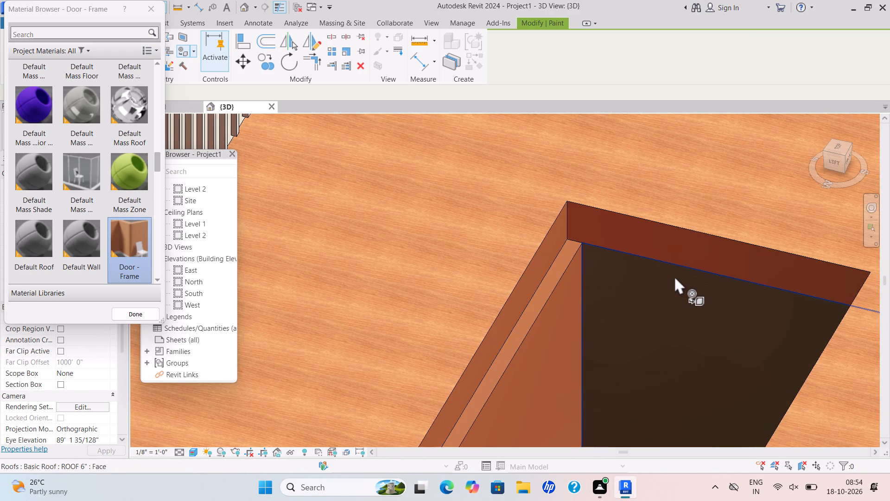
pyautogui.click(672, 287)
# Paint the wall face, wall top and roof slab edge at the stair opening's left end with the Door - Frame material.
pyautogui.scroll(-7, 705, 301)
pyautogui.moveTo(740, 311); pyautogui.dragTo(715, 332, button='middle')
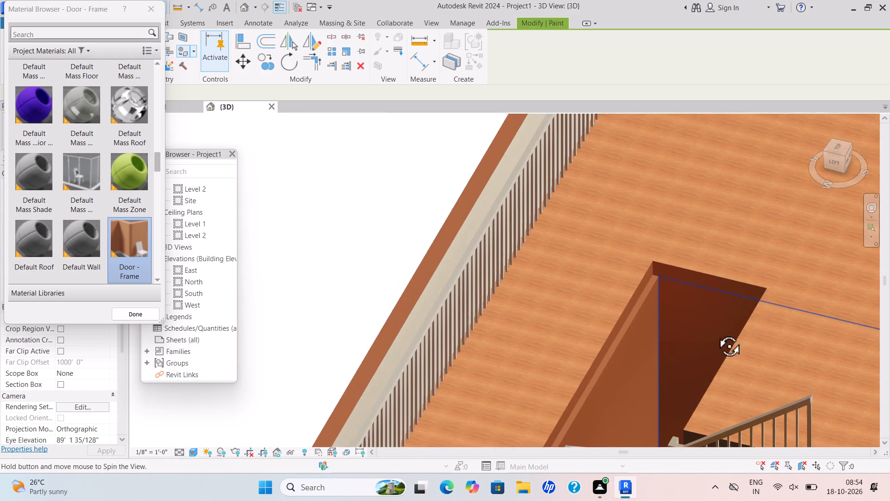
pyautogui.moveTo(715, 332); pyautogui.dragTo(656, 323, button='middle')
pyautogui.scroll(-1, 654, 325)
pyautogui.keyDown('shift'); pyautogui.moveTo(655, 334); pyautogui.dragTo(561, 296, button='middle'); pyautogui.keyUp('shift')
pyautogui.scroll(1, 615, 301)
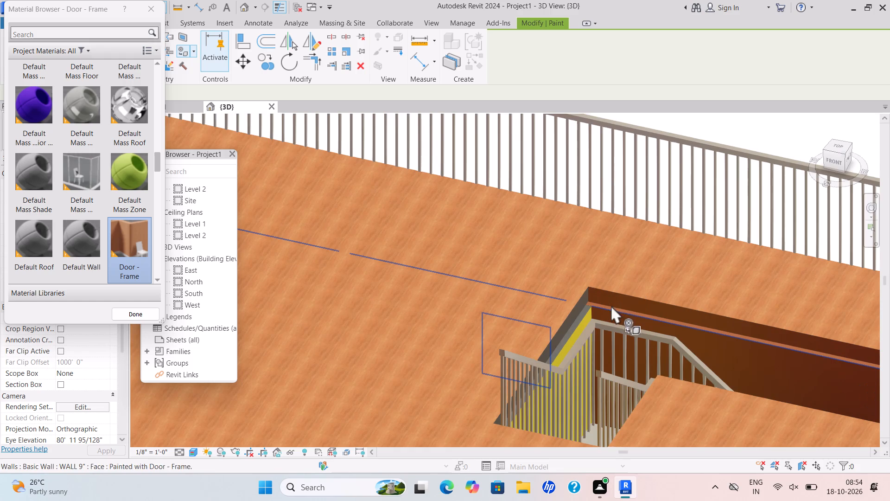
pyautogui.moveTo(611, 305); pyautogui.dragTo(360, 364, button='middle')
pyautogui.moveTo(791, 266); pyautogui.dragTo(544, 243, button='middle')
pyautogui.scroll(1, 536, 240)
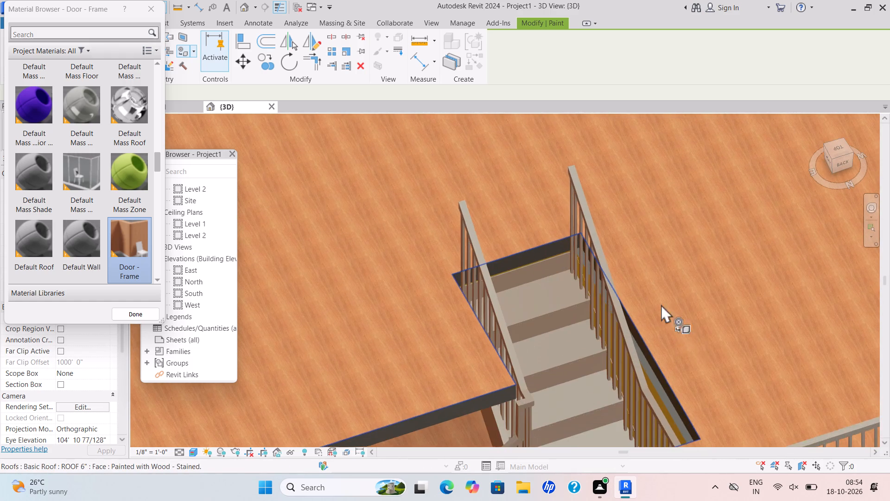
pyautogui.scroll(-1, 682, 334)
pyautogui.moveTo(684, 334); pyautogui.dragTo(756, 220, button='middle')
pyautogui.scroll(-1, 671, 321)
pyautogui.moveTo(655, 364); pyautogui.dragTo(752, 351, button='middle')
pyautogui.scroll(3, 605, 202)
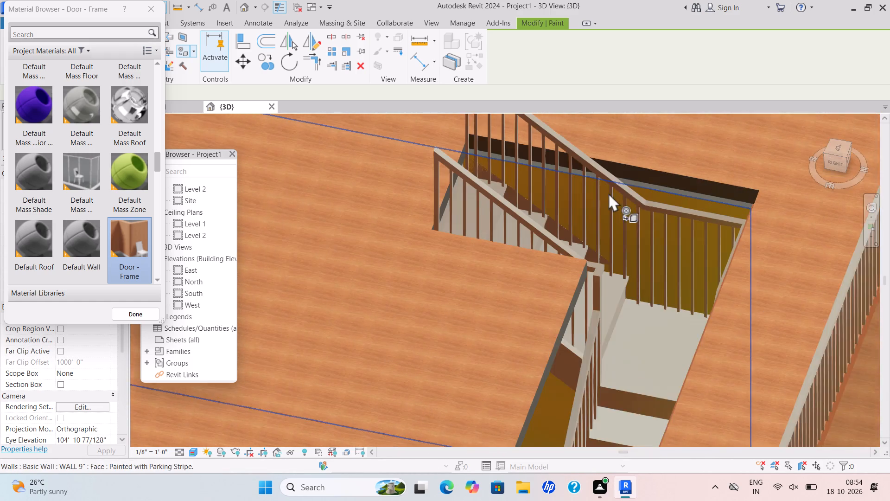
pyautogui.scroll(1, 609, 193)
pyautogui.click(643, 182)
pyautogui.scroll(8, 670, 172)
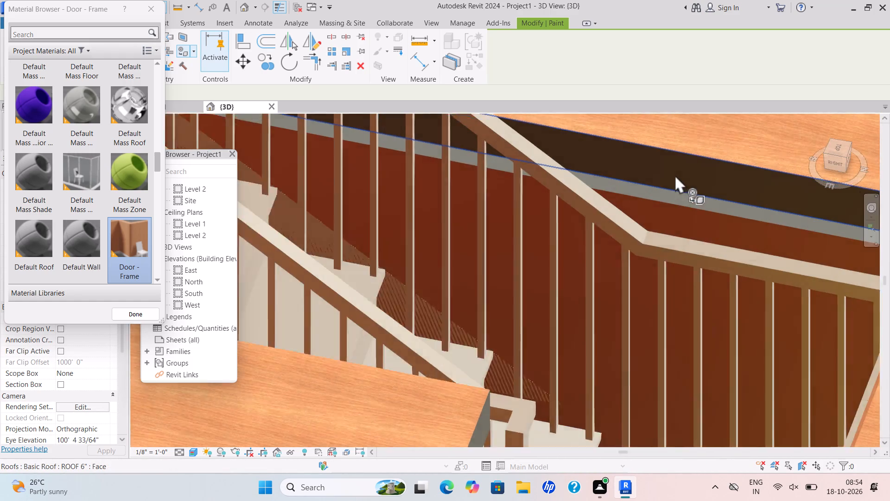
pyautogui.scroll(4, 676, 189)
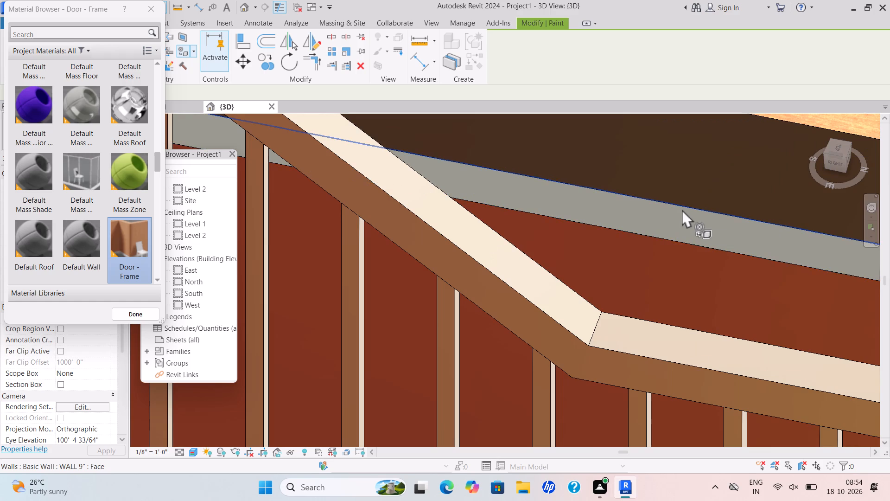
pyautogui.scroll(4, 680, 218)
pyautogui.click(679, 218)
pyautogui.scroll(-8, 679, 218)
pyautogui.moveTo(681, 219); pyautogui.dragTo(681, 225, button='middle')
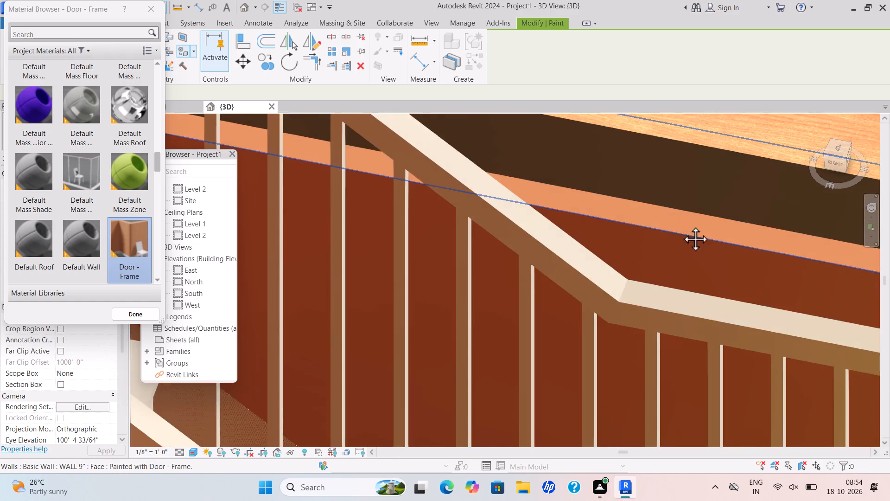
pyautogui.moveTo(681, 225); pyautogui.dragTo(665, 293, button='middle')
pyautogui.click(669, 265)
# Paint the remaining roof slab edges of the stair opening, at the stair head and inner corner, with Door - Frame.
pyautogui.scroll(-9, 670, 265)
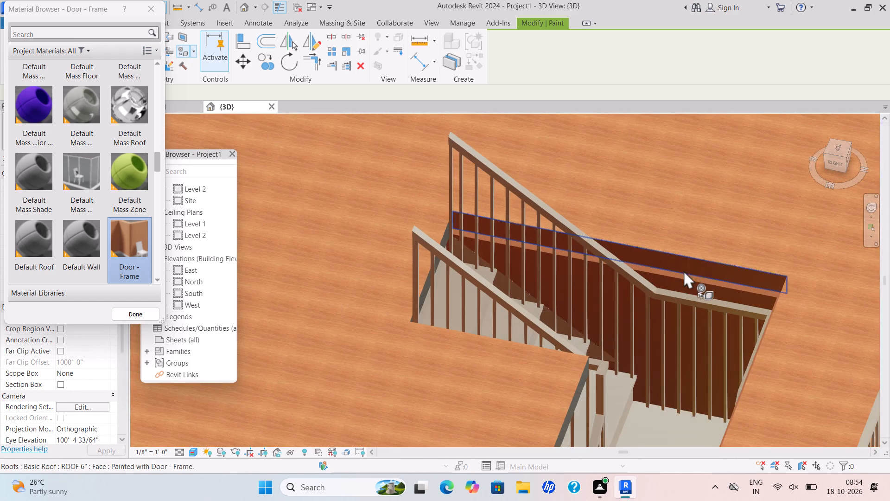
pyautogui.keyDown('shift'); pyautogui.moveTo(686, 272); pyautogui.dragTo(584, 283, button='middle'); pyautogui.keyUp('shift')
pyautogui.scroll(9, 623, 262)
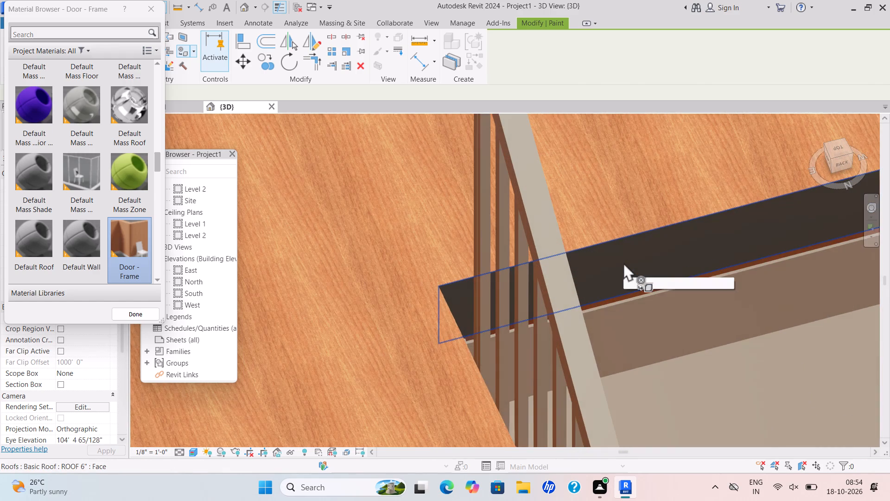
pyautogui.click(623, 263)
pyautogui.scroll(-6, 643, 262)
pyautogui.keyDown('shift'); pyautogui.moveTo(755, 271); pyautogui.dragTo(677, 230, button='middle'); pyautogui.keyUp('shift')
pyautogui.scroll(-3, 666, 299)
pyautogui.moveTo(666, 299); pyautogui.dragTo(693, 172, button='middle')
pyautogui.scroll(-1, 678, 242)
pyautogui.scroll(3, 653, 285)
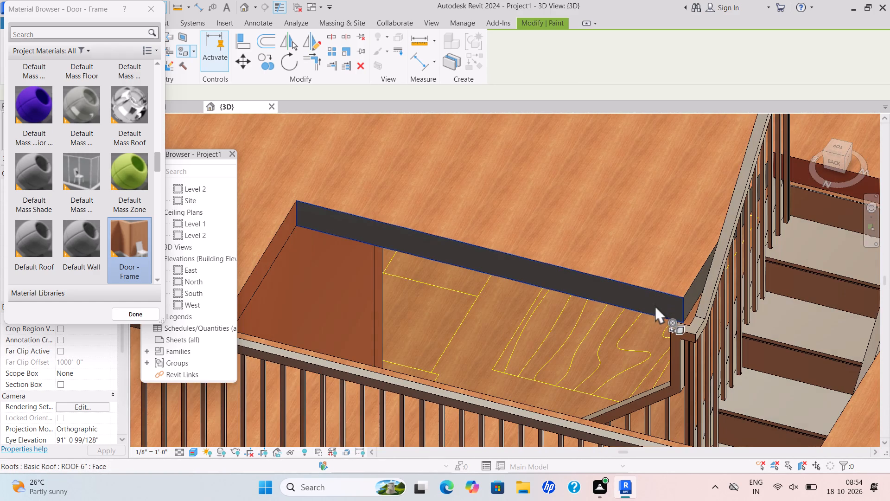
pyautogui.click(655, 306)
pyautogui.scroll(3, 684, 306)
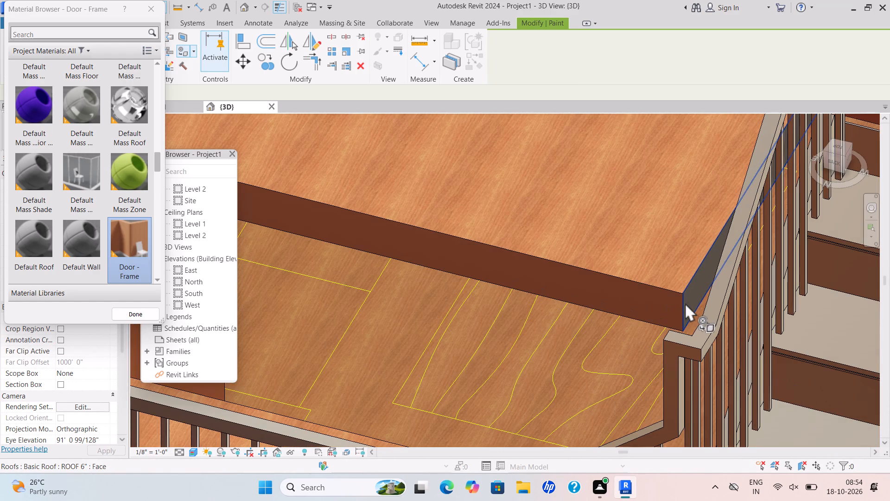
pyautogui.click(685, 303)
# Examine the painted stair opening, roof and house exterior from several angles and end the Paint command.
pyautogui.scroll(-6, 686, 302)
pyautogui.keyDown('shift'); pyautogui.moveTo(697, 310); pyautogui.dragTo(788, 292, button='middle'); pyautogui.keyUp('shift')
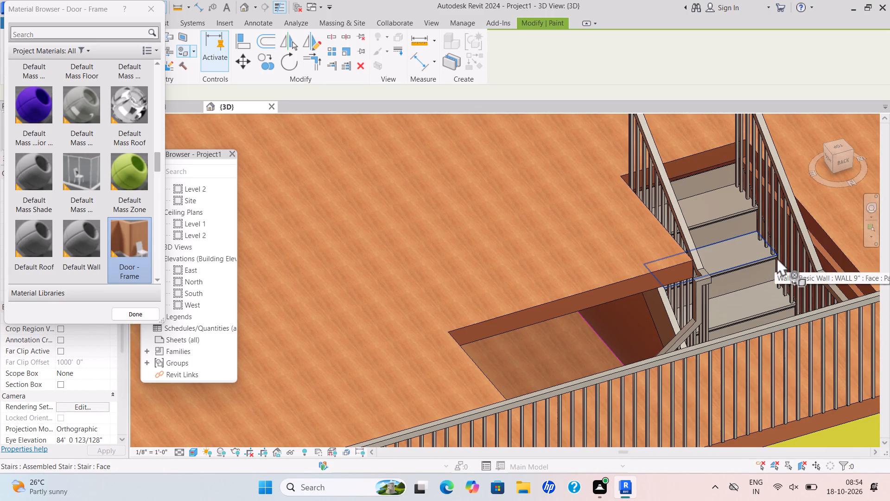
pyautogui.scroll(-7, 708, 269)
pyautogui.keyDown('shift'); pyautogui.moveTo(708, 280); pyautogui.dragTo(809, 255, button='middle'); pyautogui.keyUp('shift')
pyautogui.keyDown('shift'); pyautogui.scroll(-1, 722, 281); pyautogui.keyUp('shift')
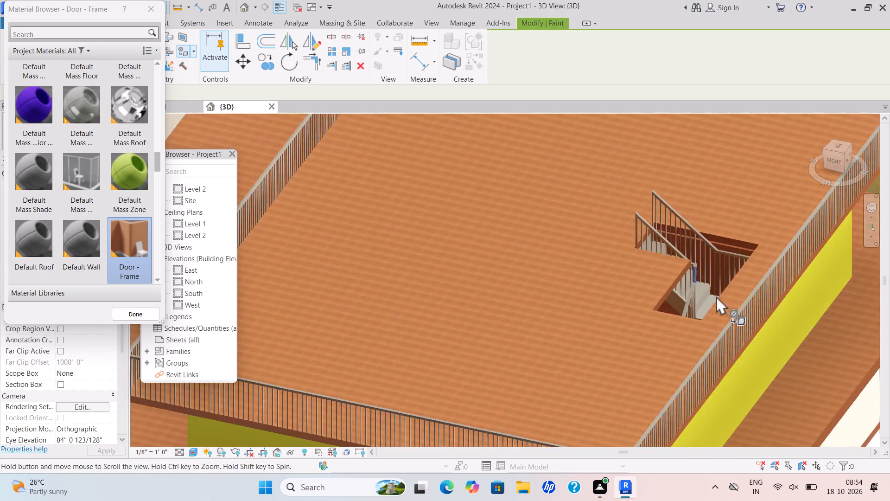
pyautogui.moveTo(710, 300); pyautogui.dragTo(833, 263, button='middle')
pyautogui.keyDown('shift'); pyautogui.scroll(-1, 833, 264); pyautogui.keyUp('shift')
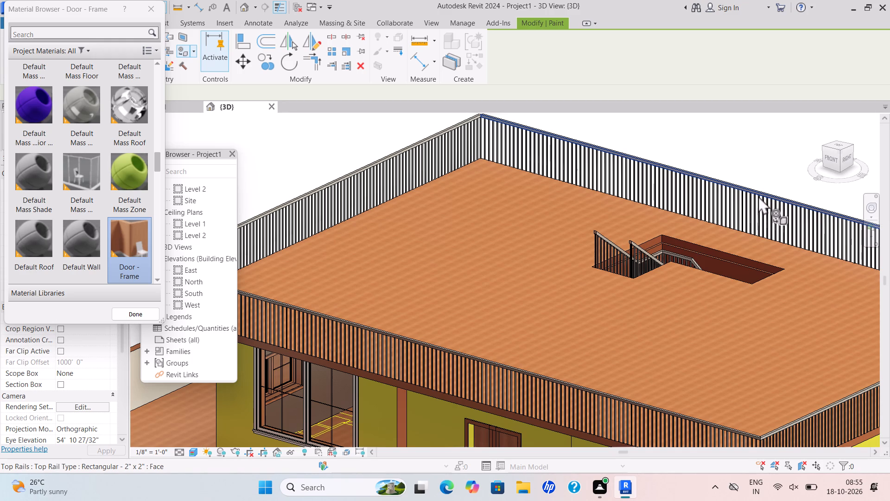
pyautogui.scroll(-2, 747, 209)
pyautogui.moveTo(745, 210); pyautogui.dragTo(781, 159, button='middle')
pyautogui.moveTo(699, 249); pyautogui.dragTo(715, 313, button='middle')
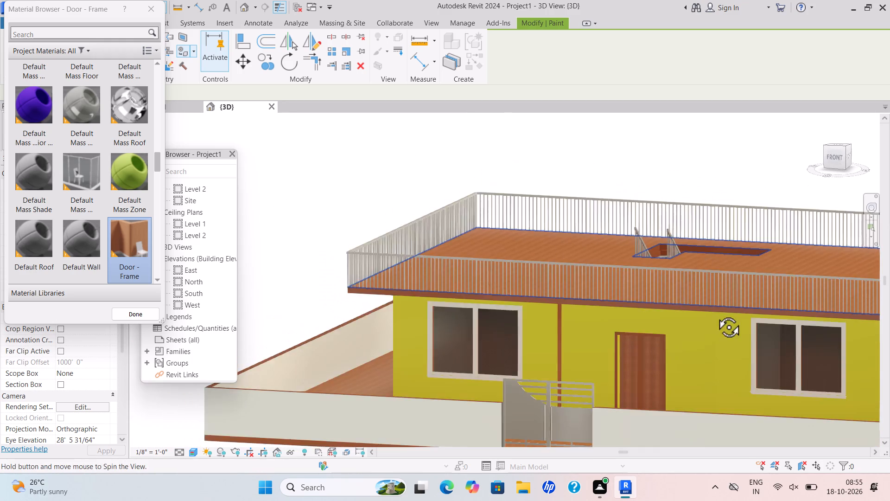
pyautogui.moveTo(715, 313); pyautogui.dragTo(731, 324, button='middle')
pyautogui.keyDown('shift'); pyautogui.scroll(-11, 728, 323); pyautogui.keyUp('shift')
pyautogui.middleClick(731, 324)
pyautogui.moveTo(720, 308); pyautogui.dragTo(716, 302, button='middle')
pyautogui.moveTo(715, 295); pyautogui.dragTo(597, 330, button='middle')
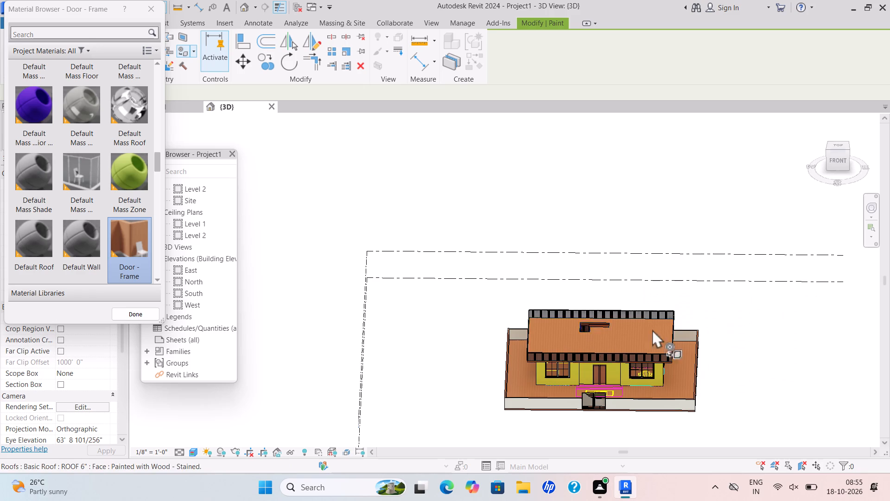
pyautogui.click(152, 4)
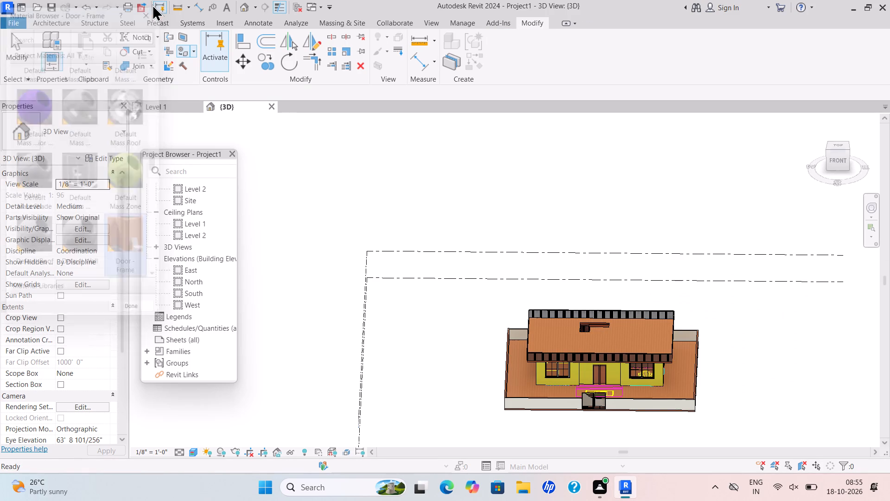
# Create a Grassland - 16" toposolid from sketch on Level 1 with a rectangular boundary about 116' by 104' around the compound.
pyautogui.click(42, 21)
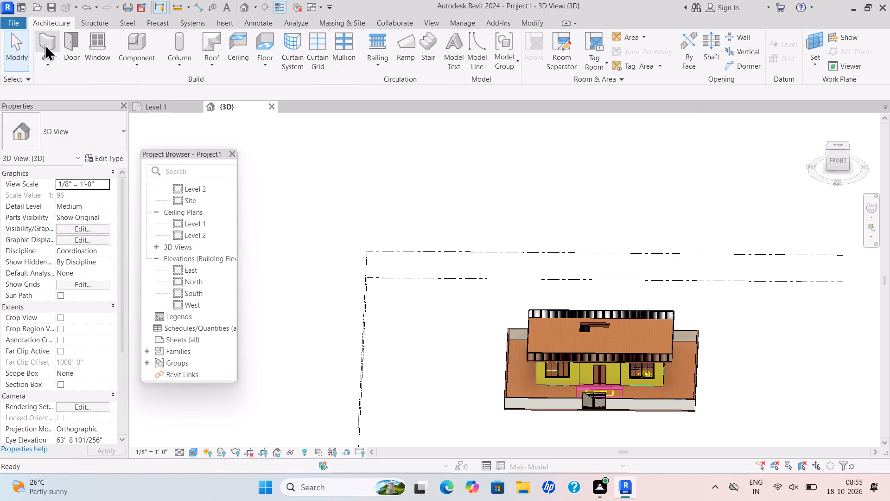
pyautogui.click(345, 22)
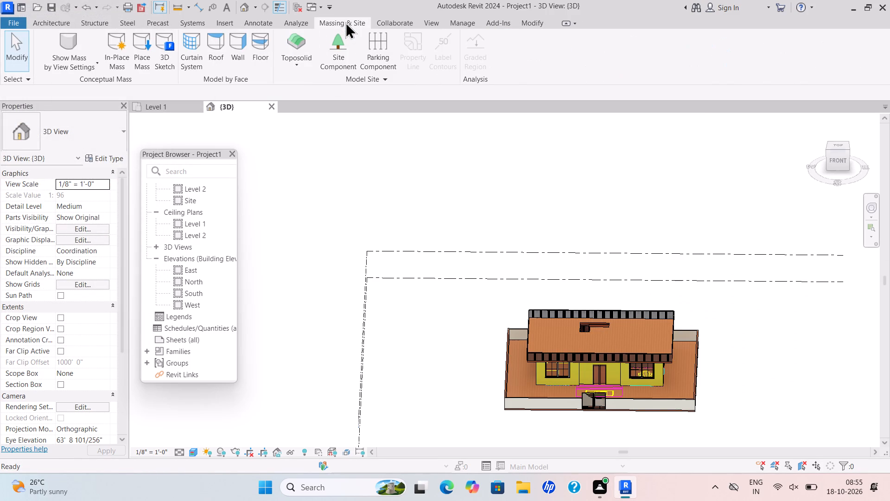
pyautogui.click(297, 61)
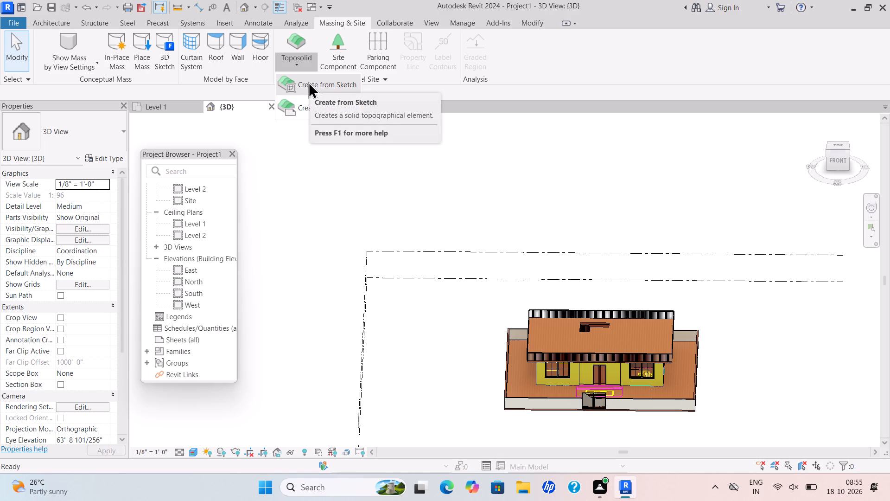
pyautogui.click(310, 82)
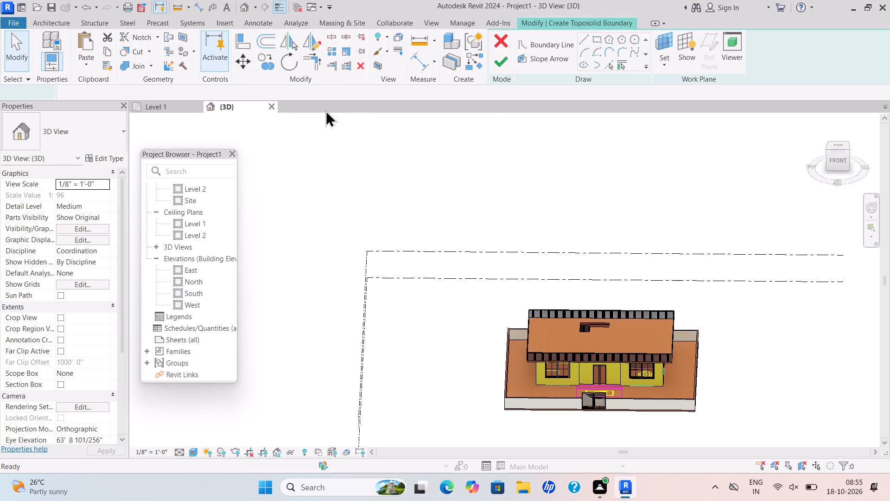
pyautogui.click(169, 106)
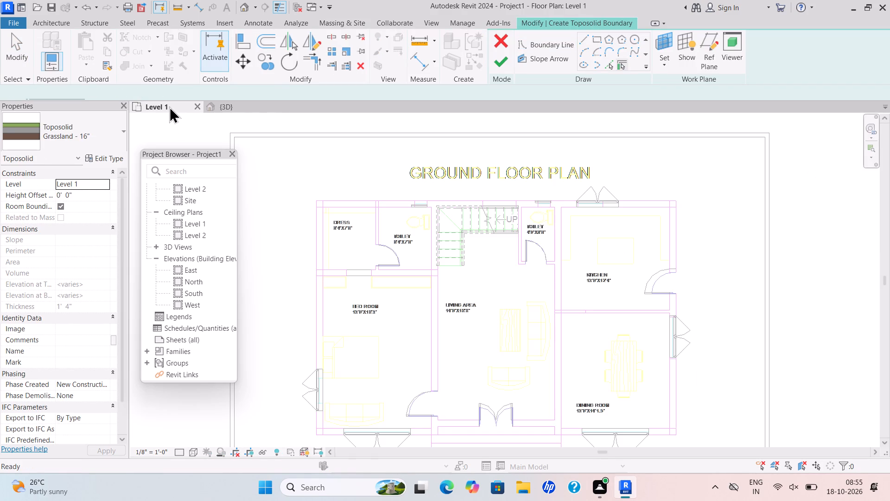
pyautogui.scroll(-10, 213, 177)
pyautogui.moveTo(336, 186); pyautogui.dragTo(428, 190, button='middle')
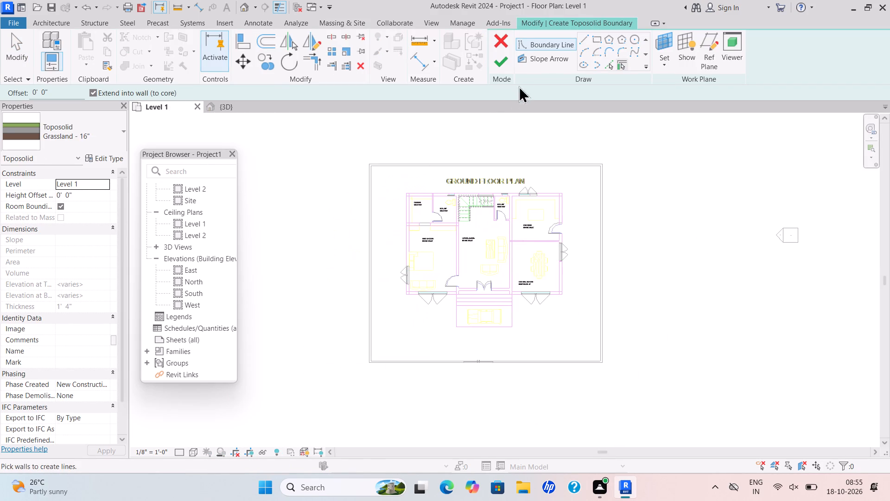
pyautogui.click(594, 34)
pyautogui.scroll(-2, 469, 138)
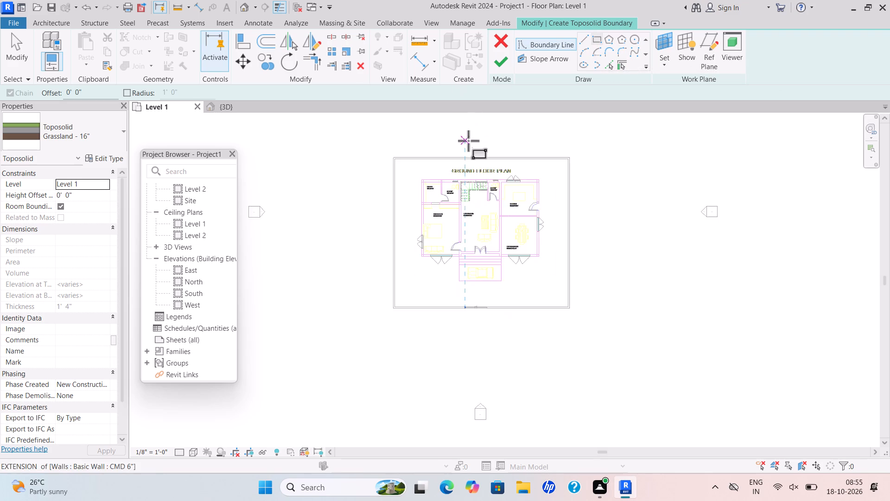
pyautogui.scroll(-1, 467, 141)
pyautogui.moveTo(465, 143); pyautogui.dragTo(456, 198, button='middle')
pyautogui.click(335, 153)
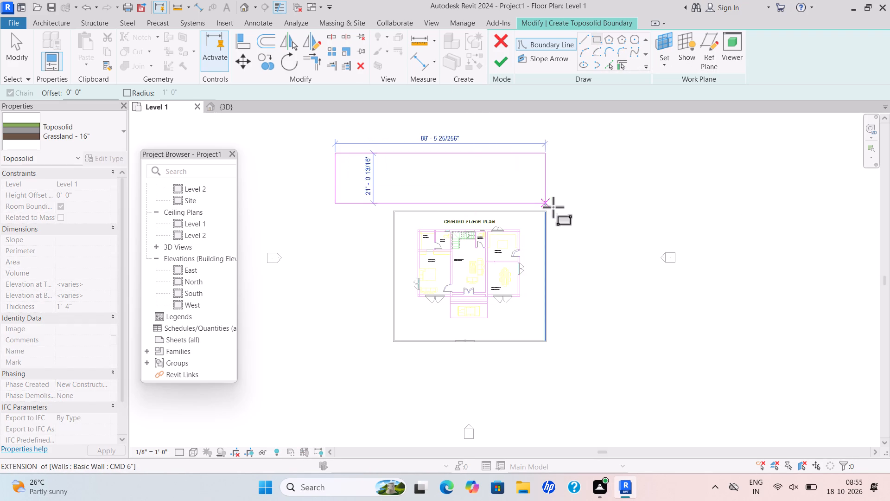
pyautogui.click(609, 402)
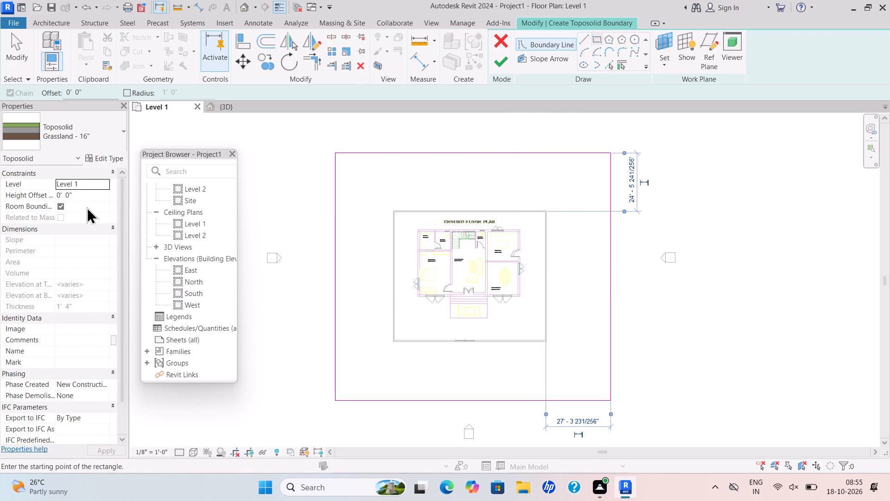
# Set the grassland toposolid's height offset from Level 1 to -6" and finish its boundary sketch.
pyautogui.moveTo(79, 198); pyautogui.dragTo(40, 216)
pyautogui.press('BackSpace')
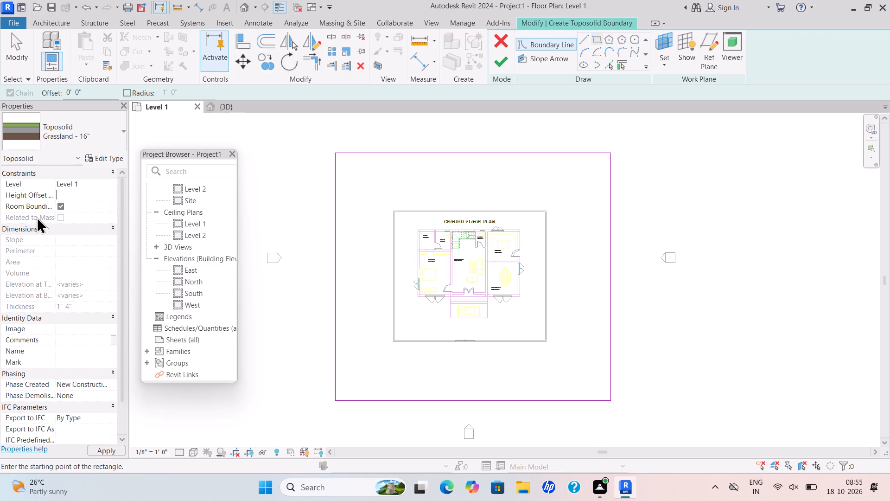
pyautogui.write('-6')
pyautogui.hotkey('shift', '"')
pyautogui.press('Return')
pyautogui.click(498, 63)
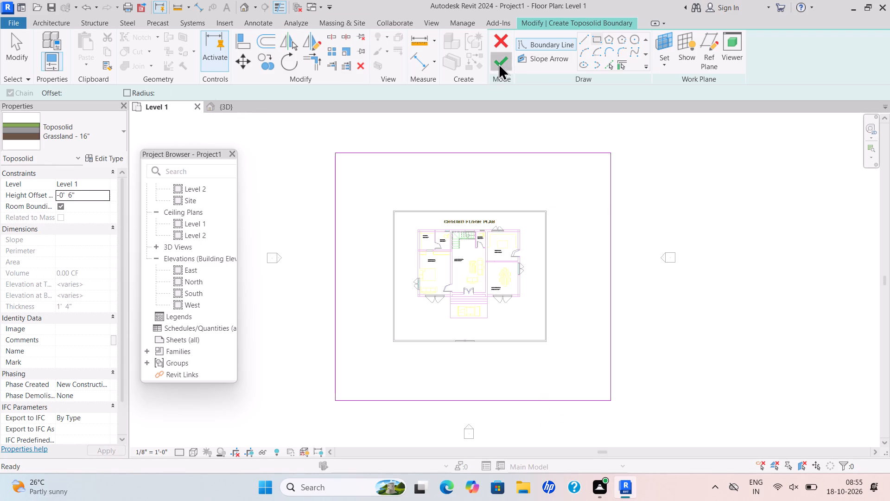
# Examine the grassland toposolid around the house and compound in the 3D view.
pyautogui.click(237, 105)
pyautogui.press('Escape')
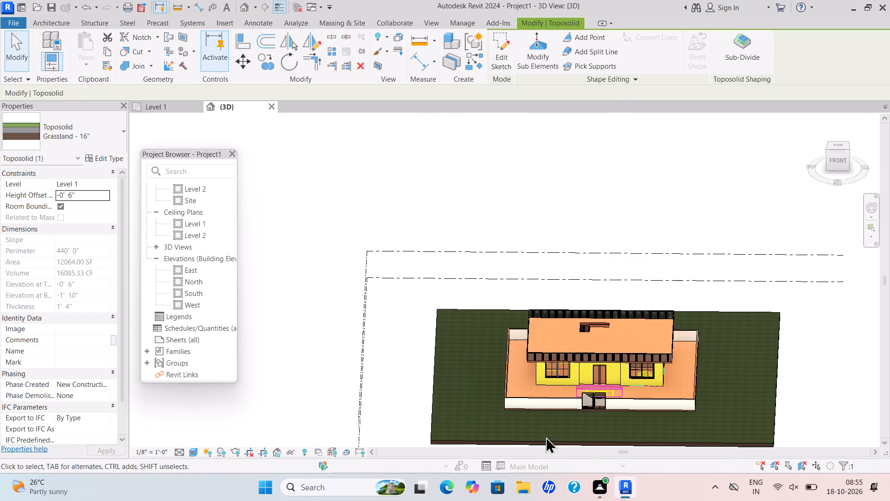
pyautogui.press('Escape')
pyautogui.scroll(4, 526, 407)
pyautogui.moveTo(504, 372); pyautogui.dragTo(410, 307, button='middle')
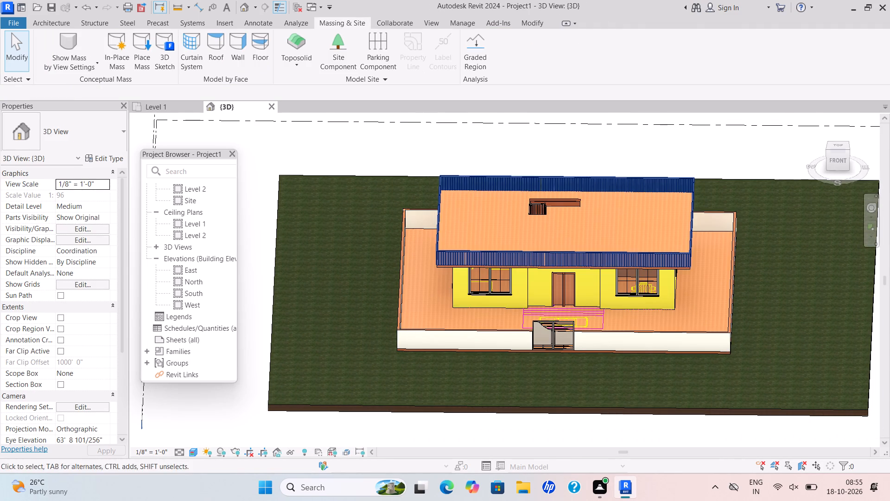
pyautogui.click(61, 25)
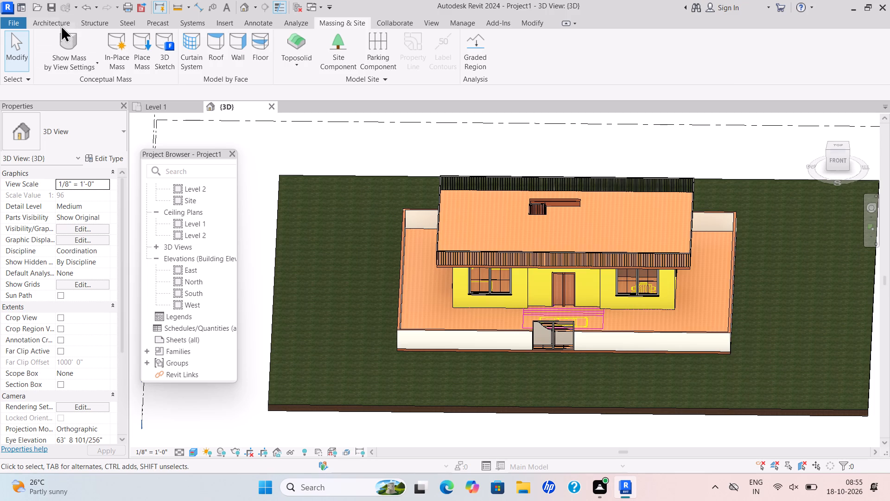
pyautogui.scroll(-3, 280, 75)
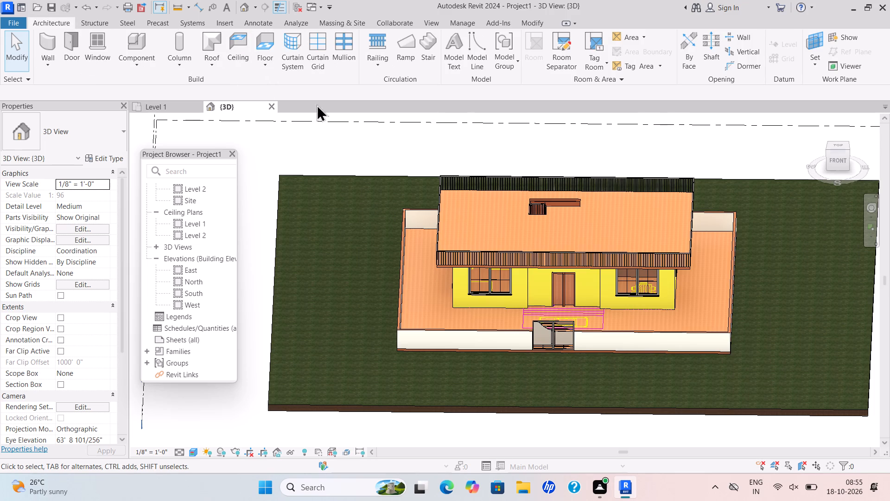
pyautogui.scroll(2, 366, 228)
pyautogui.scroll(-4, 366, 228)
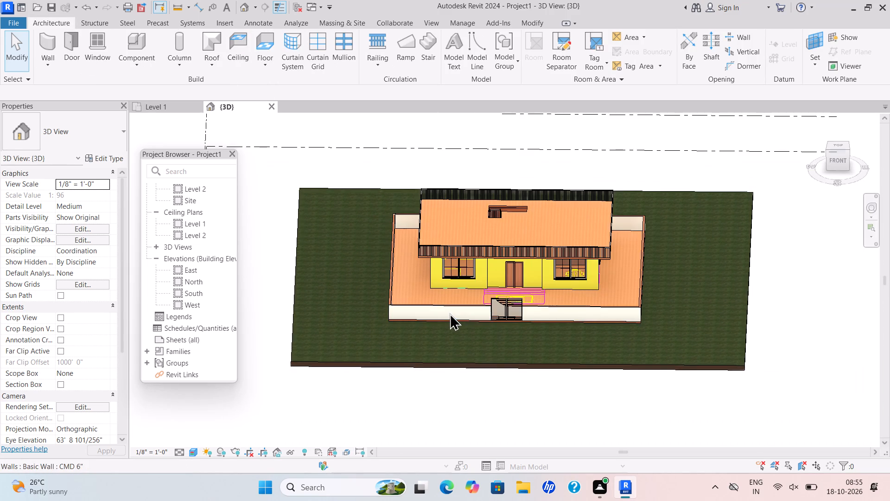
pyautogui.scroll(1, 445, 313)
# Start another toposolid from sketch on Level 1 with a rectangular strip 116' by about 21'-6" along the site's front edge.
pyautogui.click(175, 105)
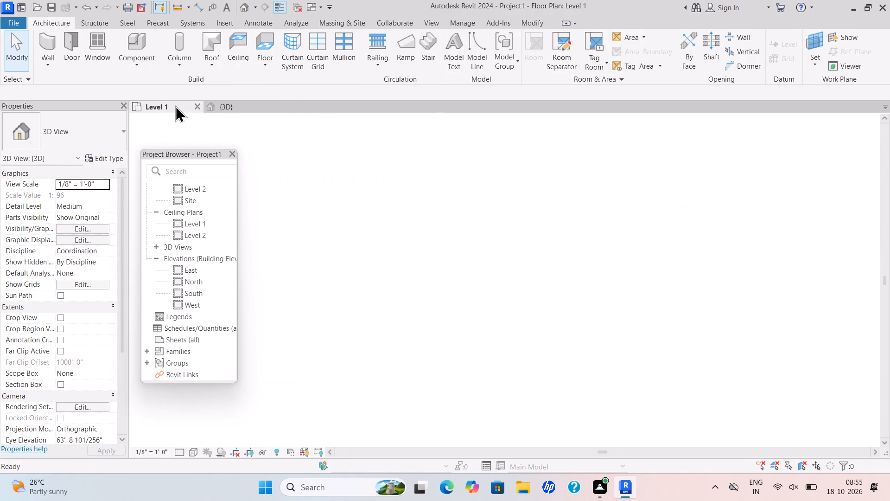
pyautogui.scroll(-2, 390, 210)
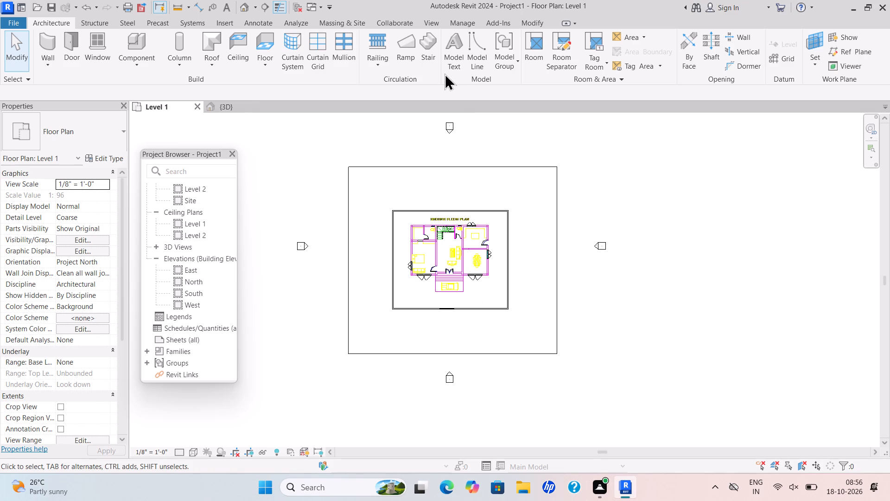
pyautogui.click(345, 24)
pyautogui.click(299, 68)
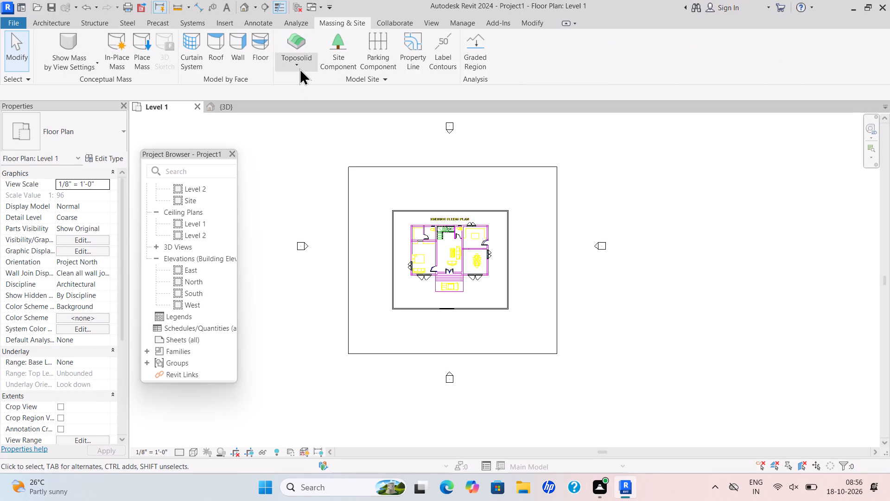
pyautogui.click(307, 82)
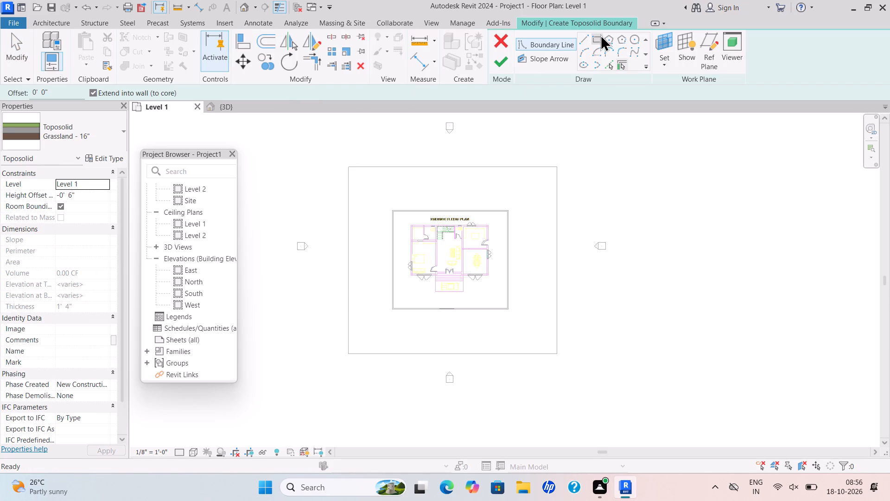
pyautogui.click(597, 34)
pyautogui.scroll(2, 376, 345)
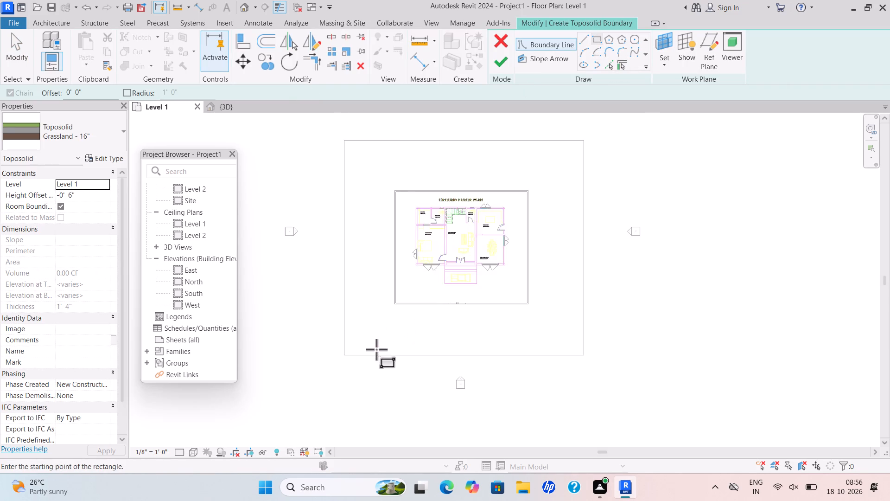
pyautogui.scroll(2, 376, 349)
pyautogui.click(327, 360)
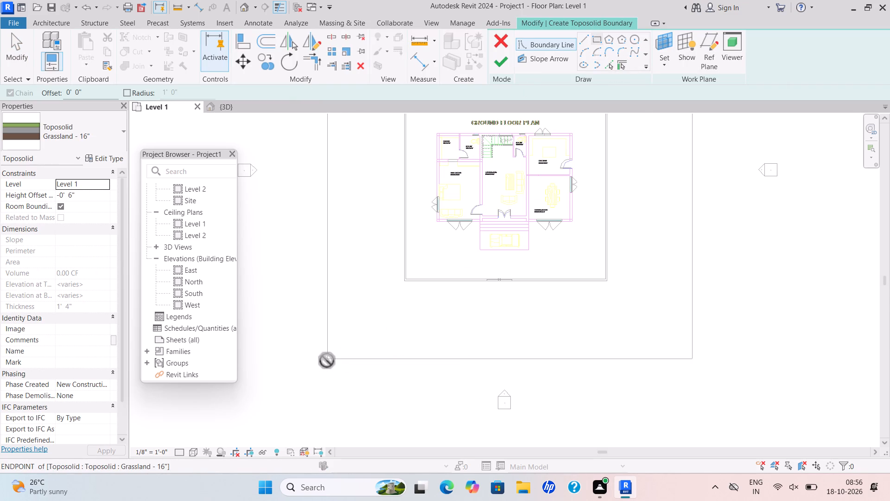
pyautogui.click(696, 291)
# Sketch a second rectangular strip about 21'-6" wide from the front strip's inner right corner to the site's rear edge.
pyautogui.scroll(-1, 709, 272)
pyautogui.moveTo(712, 273); pyautogui.dragTo(547, 316, button='middle')
pyautogui.scroll(1, 545, 315)
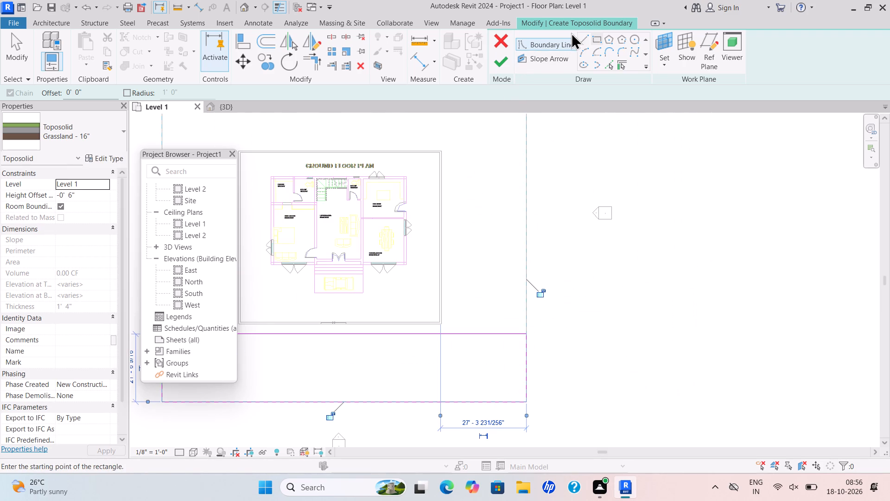
pyautogui.click(598, 35)
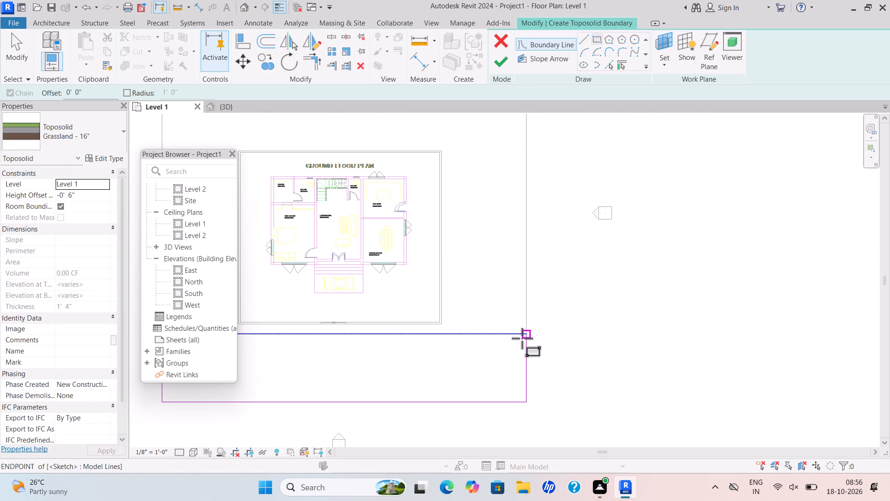
pyautogui.click(522, 338)
pyautogui.scroll(-2, 475, 153)
pyautogui.moveTo(475, 153); pyautogui.dragTo(498, 279, button='middle')
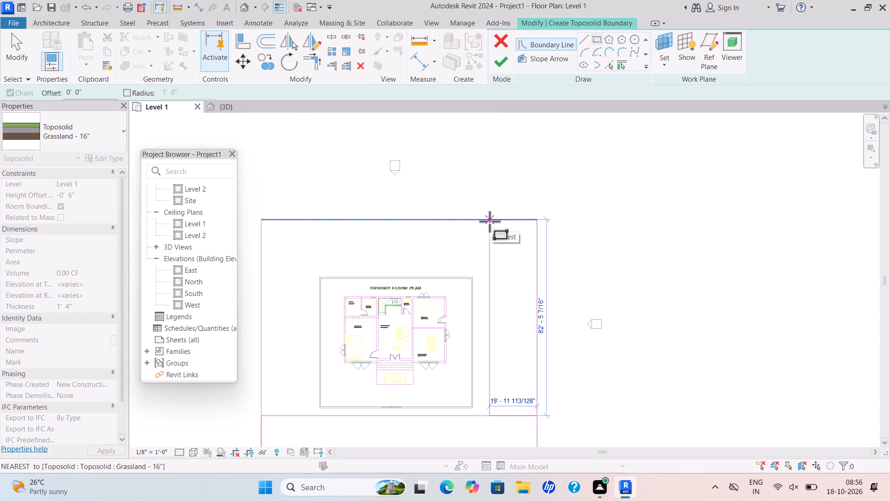
pyautogui.click(486, 221)
pyautogui.scroll(-2, 592, 232)
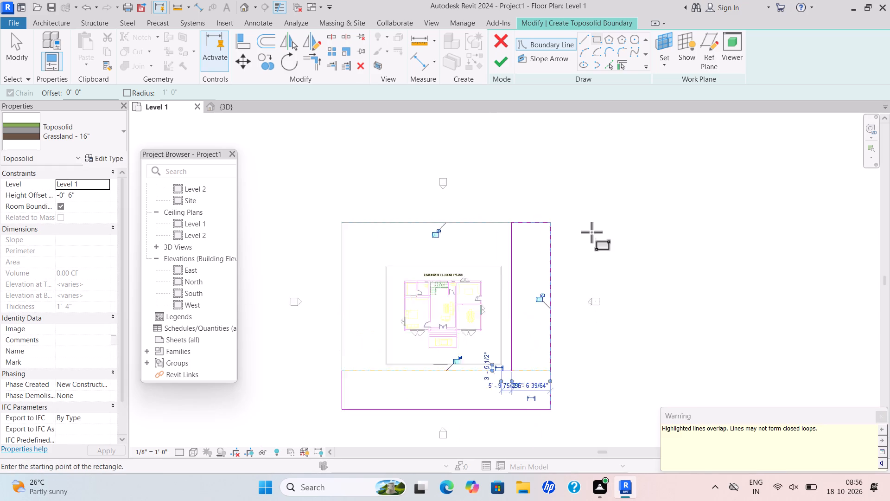
pyautogui.scroll(-2, 591, 232)
pyautogui.moveTo(591, 232); pyautogui.dragTo(564, 204, button='middle')
pyautogui.press('Escape')
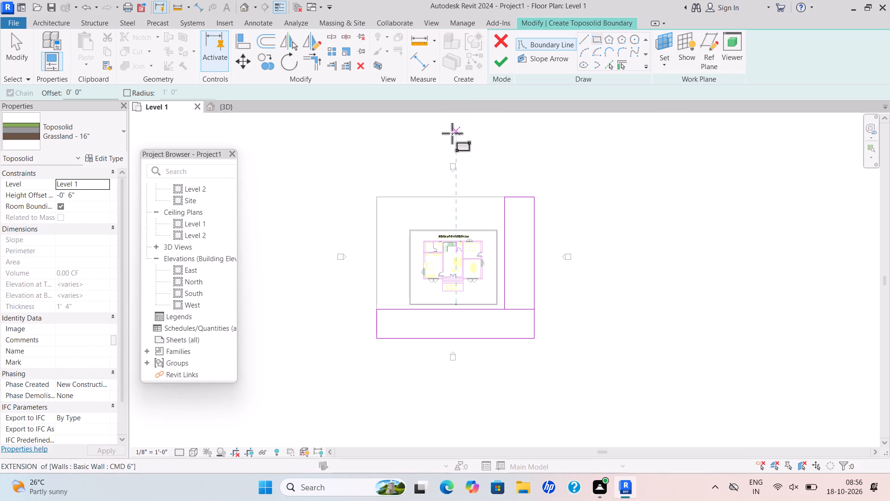
# Trim the two strips' inner lines to a corner and delete the leftover segment between them, forming one L-shaped boundary.
pyautogui.moveTo(307, 69); pyautogui.dragTo(312, 73)
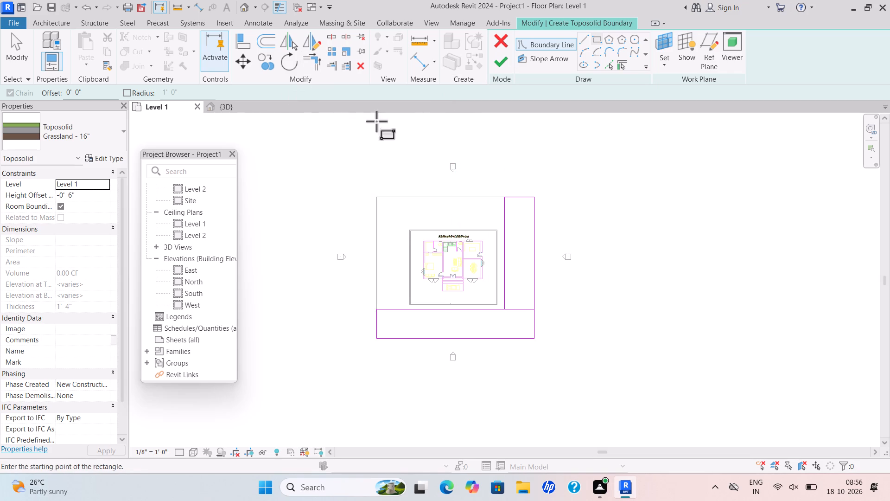
pyautogui.scroll(8, 549, 353)
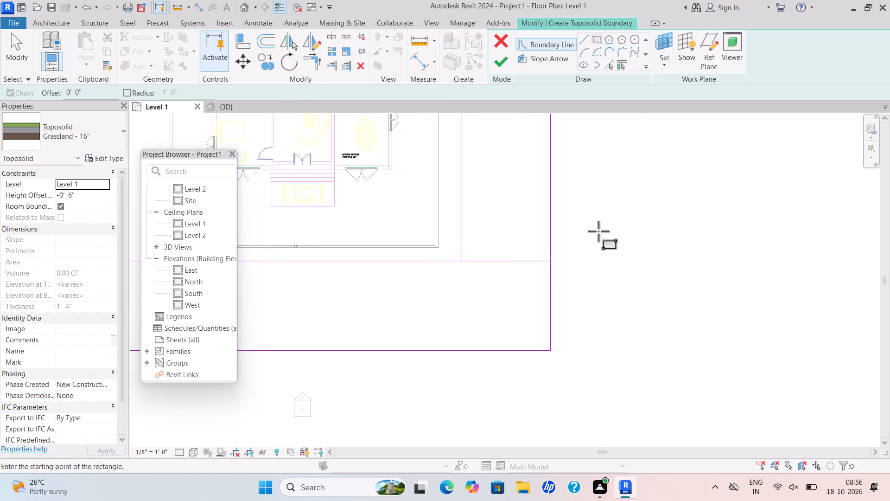
pyautogui.press('Escape')
pyautogui.press('Escape')
pyautogui.press('Escape')
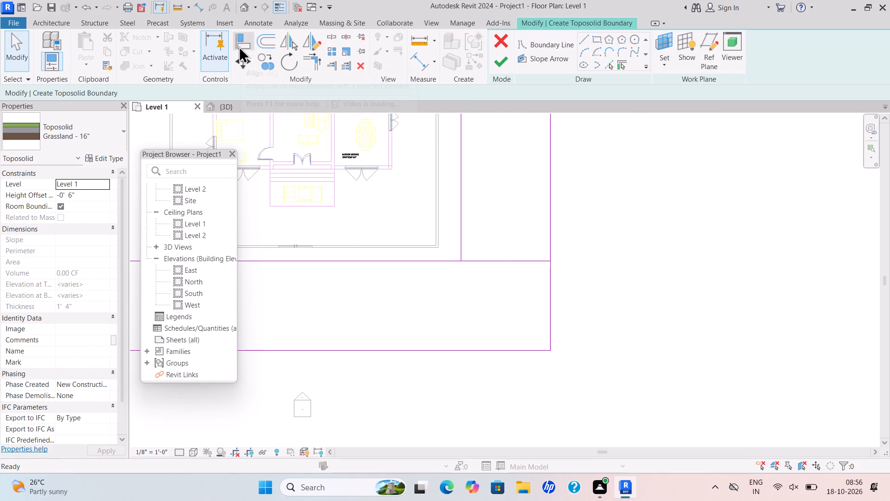
pyautogui.press('Escape')
pyautogui.click(312, 63)
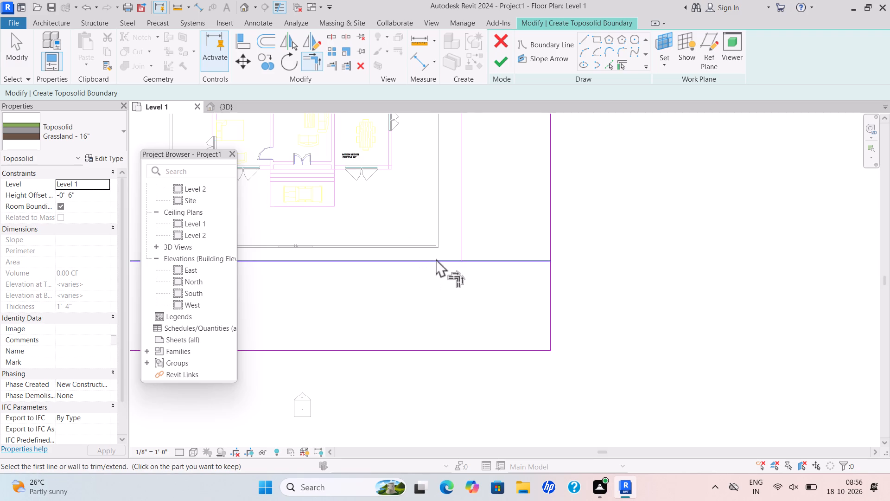
pyautogui.moveTo(436, 258); pyautogui.dragTo(444, 252)
pyautogui.click(459, 240)
pyautogui.tripleClick(479, 259)
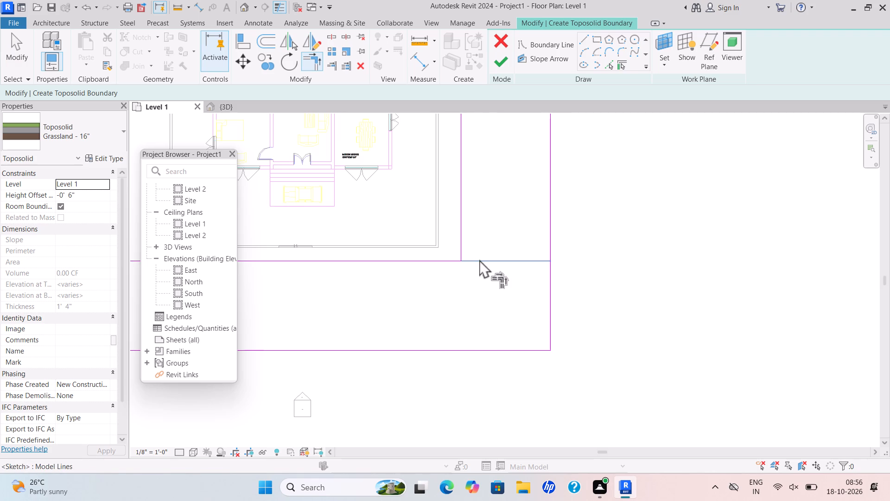
pyautogui.doubleClick(479, 261)
pyautogui.press('Delete')
pyautogui.press('Delete')
pyautogui.press('Delete')
pyautogui.click(479, 261)
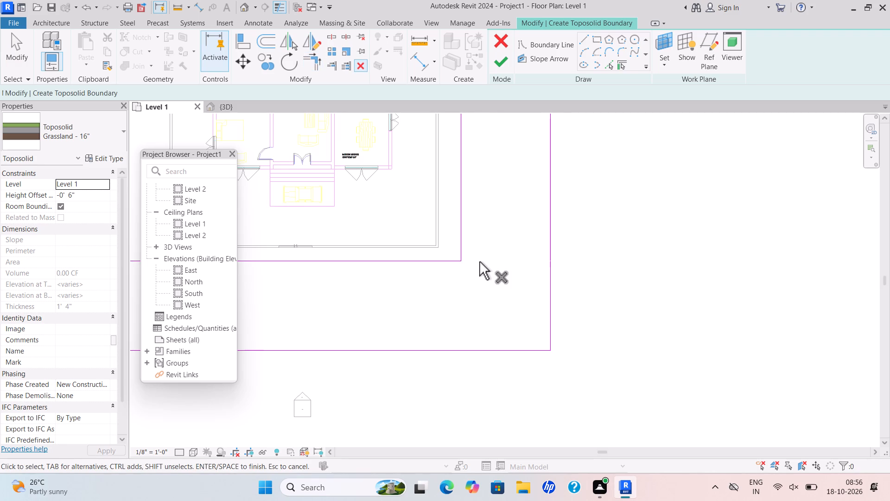
# Set the L-shaped toposolid's height offset to 0' and finish its boundary sketch.
pyautogui.moveTo(98, 190); pyautogui.dragTo(76, 195)
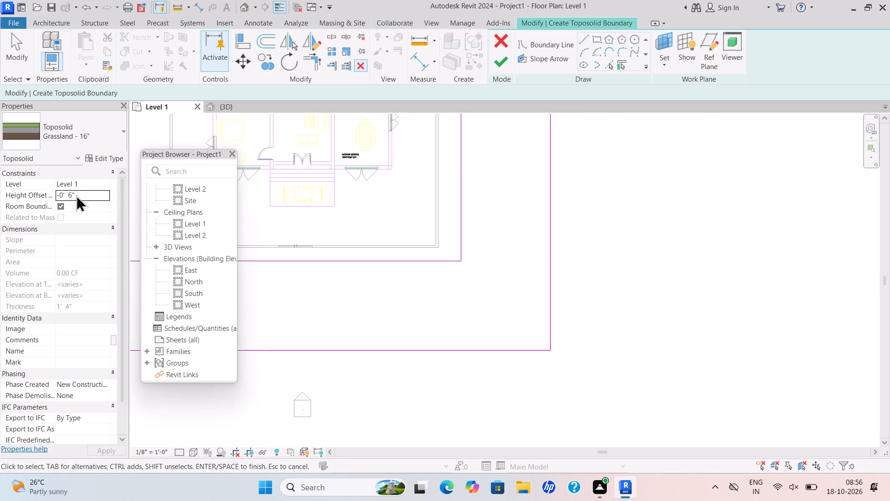
pyautogui.moveTo(76, 195); pyautogui.dragTo(43, 204)
pyautogui.press('BackSpace')
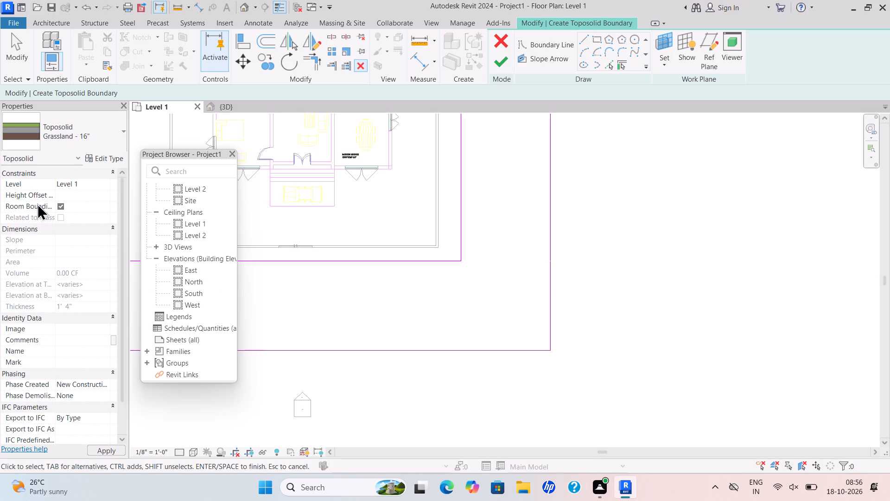
pyautogui.write("0'")
pyautogui.press('Return')
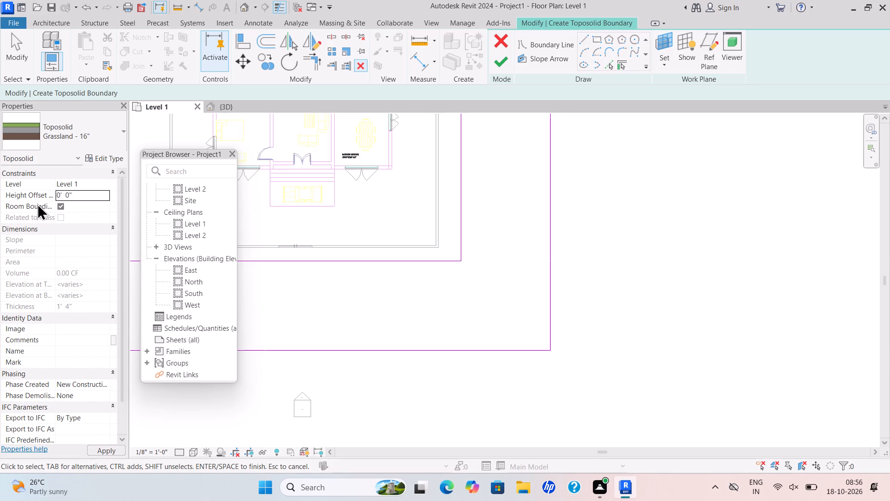
pyautogui.click(494, 57)
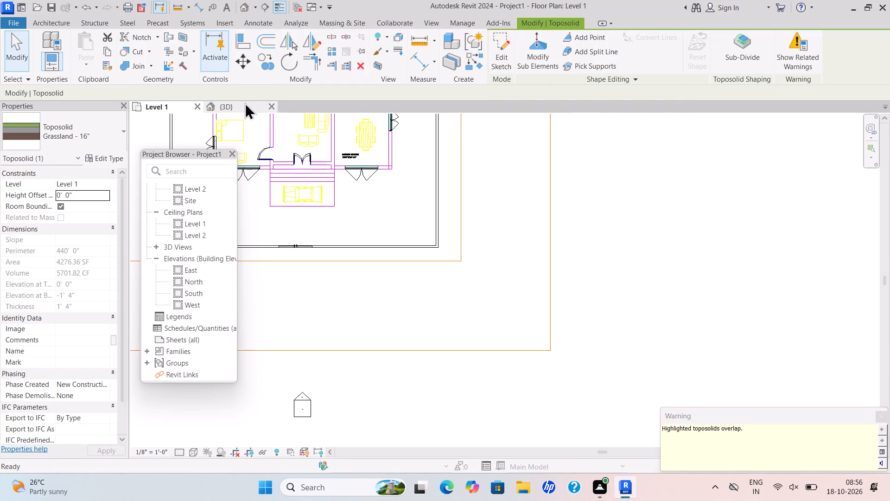
# In the 3D view, paint the L-shaped toposolid's top face with the Analytical Wall Surface material.
pyautogui.click(235, 101)
pyautogui.click(231, 103)
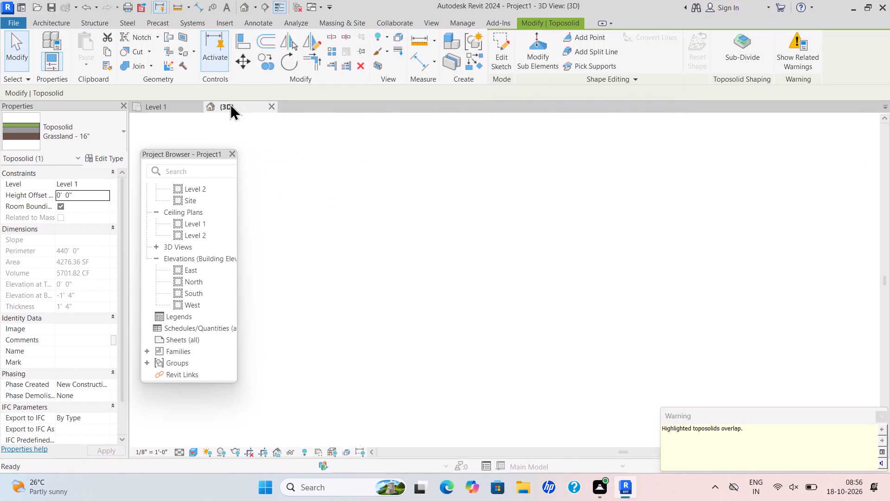
pyautogui.scroll(-3, 394, 151)
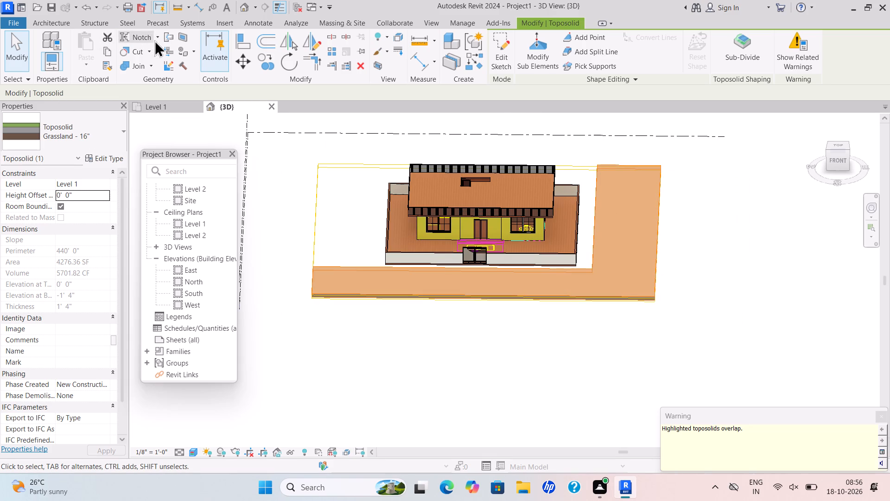
pyautogui.click(190, 50)
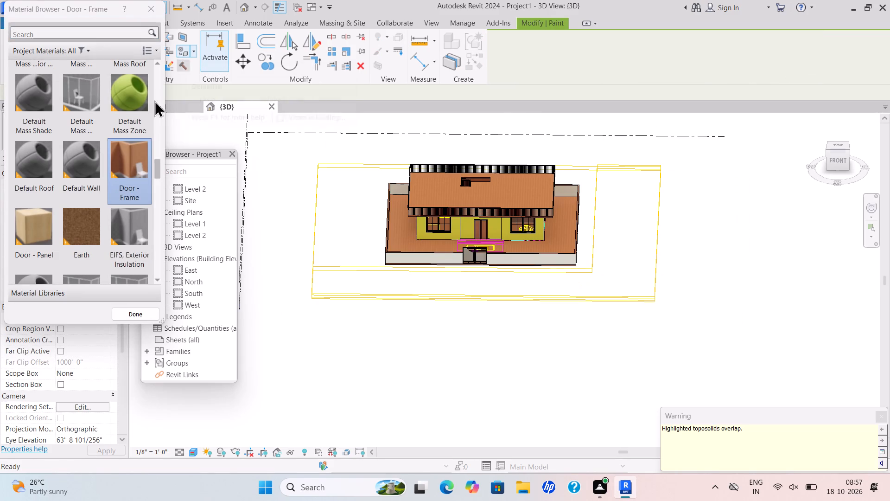
pyautogui.scroll(-2, 143, 128)
pyautogui.scroll(6, 141, 129)
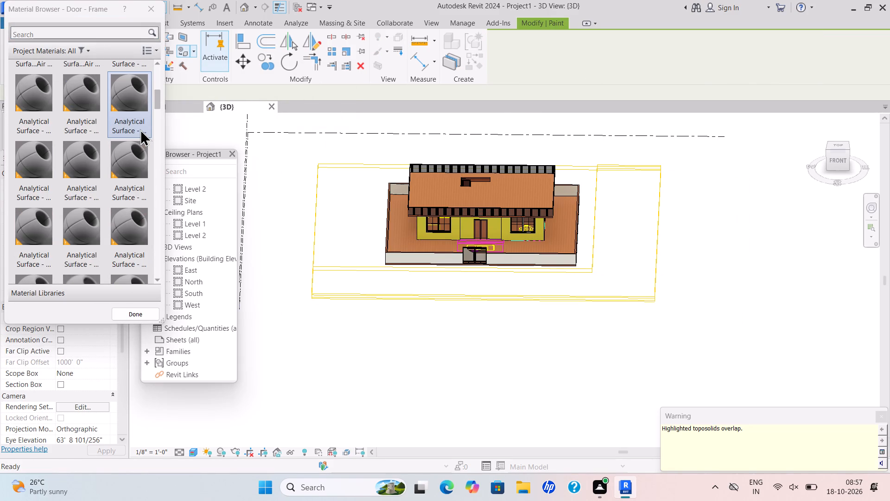
pyautogui.scroll(4, 140, 129)
pyautogui.scroll(-3, 140, 129)
pyautogui.scroll(1, 140, 129)
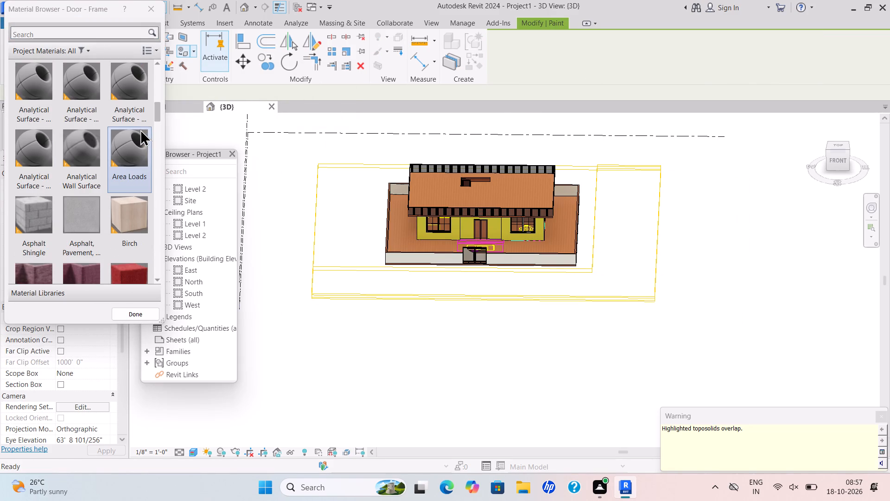
pyautogui.click(83, 158)
pyautogui.click(578, 290)
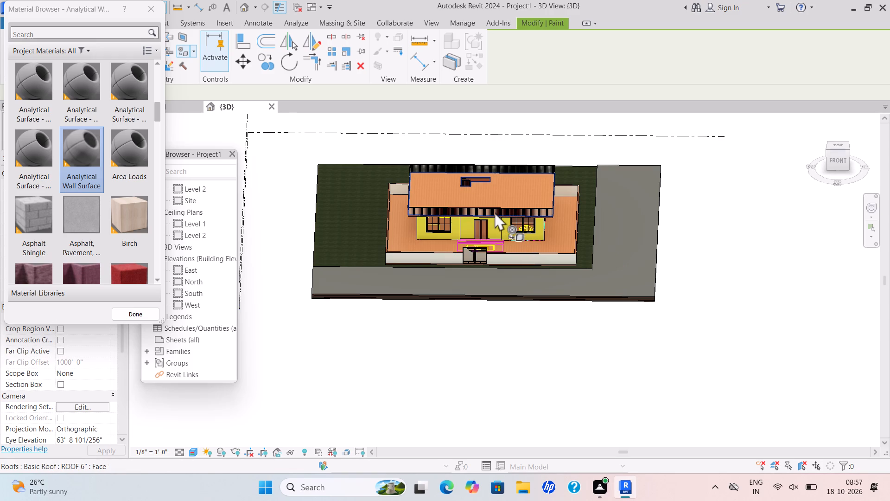
pyautogui.scroll(5, 530, 211)
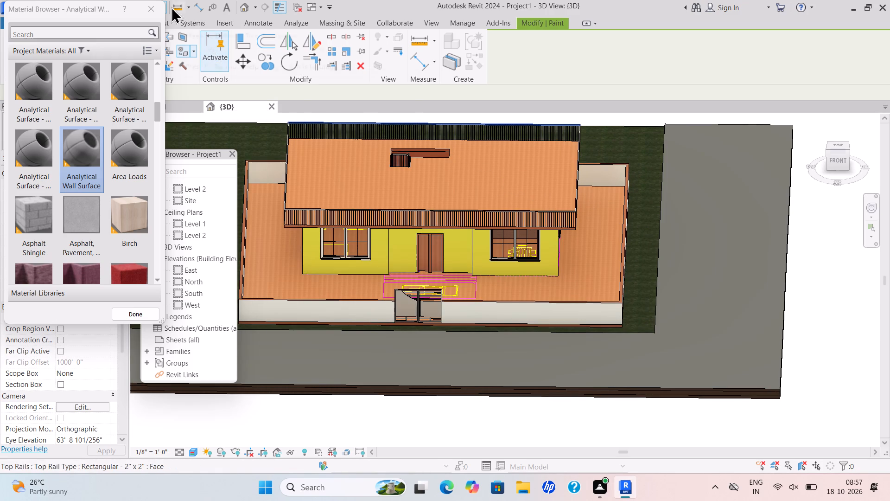
pyautogui.click(150, 8)
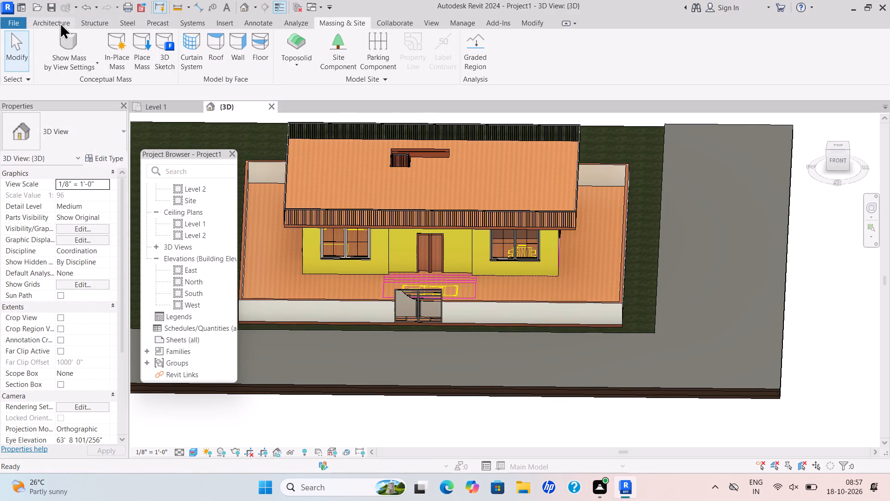
# Open the South elevation view and frame the house with its level lines.
pyautogui.click(55, 18)
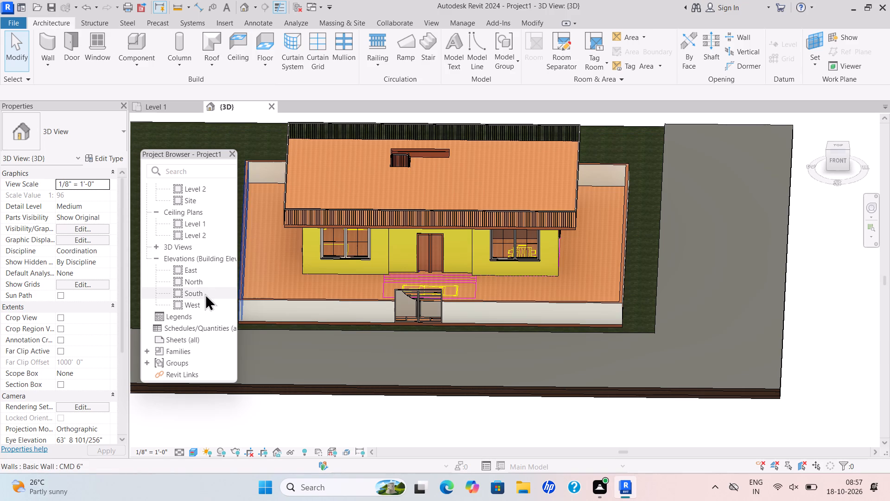
pyautogui.scroll(-3, 193, 318)
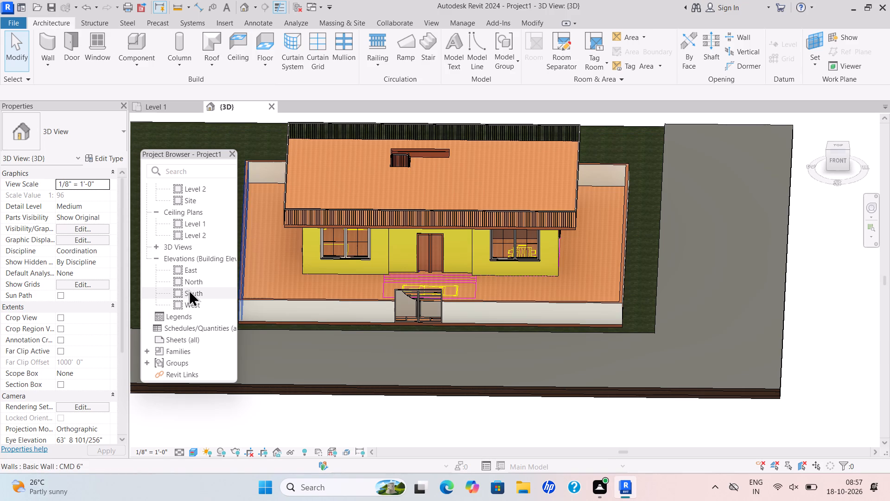
pyautogui.tripleClick(191, 288)
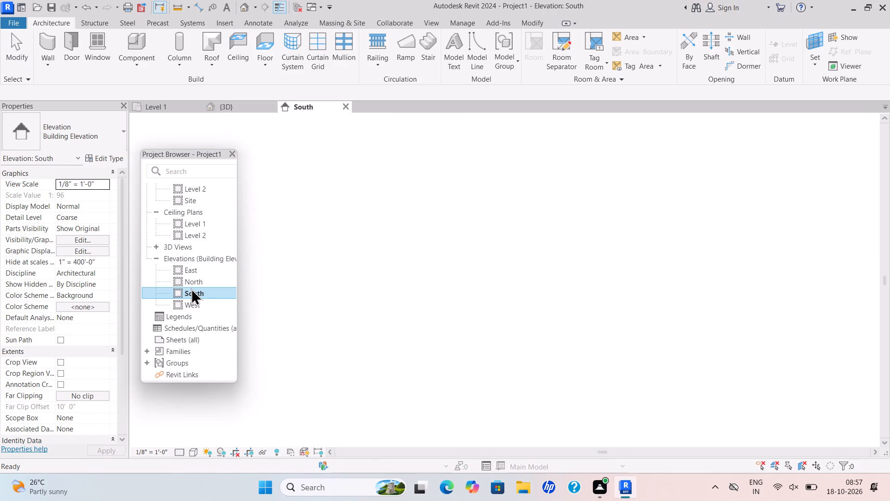
pyautogui.scroll(-4, 733, 181)
pyautogui.moveTo(733, 181); pyautogui.dragTo(684, 244, button='middle')
pyautogui.scroll(-1, 681, 222)
pyautogui.moveTo(680, 222); pyautogui.dragTo(662, 229, button='middle')
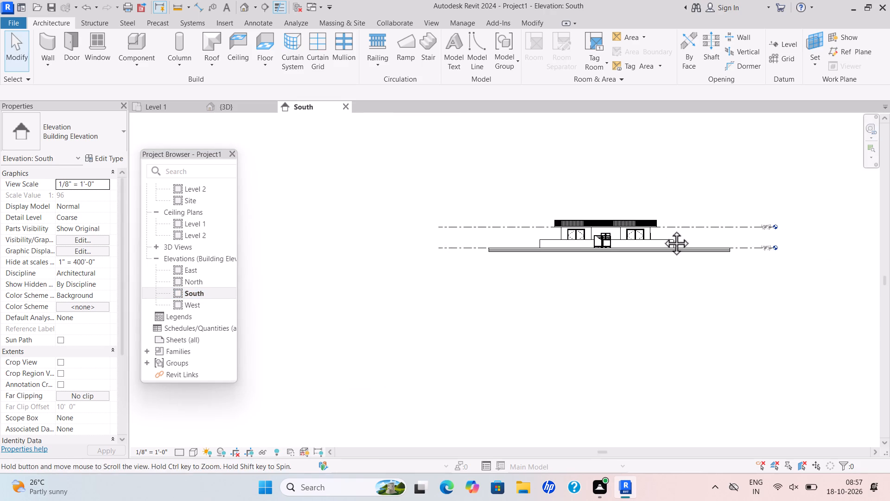
pyautogui.moveTo(662, 229); pyautogui.dragTo(627, 283, button='middle')
pyautogui.scroll(1, 723, 212)
# Add five levels above Level 2, each picked from the level below it at a 10' 6" offset.
pyautogui.doubleClick(776, 38)
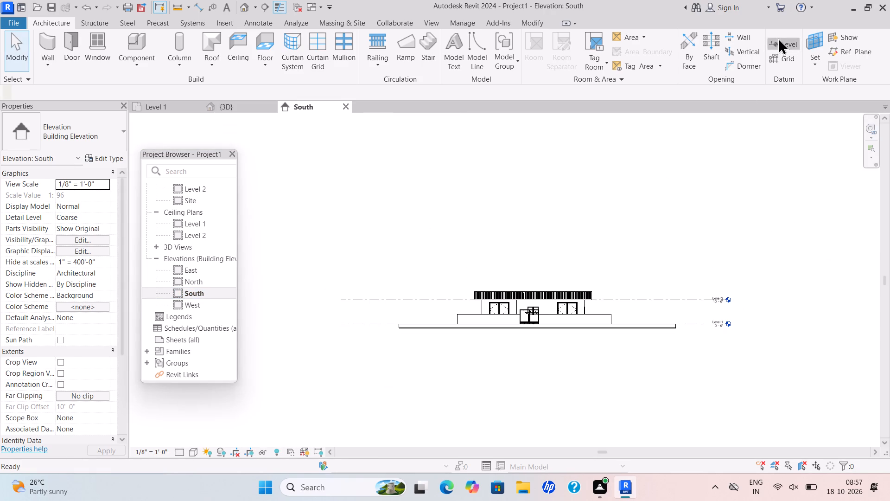
pyautogui.moveTo(271, 88); pyautogui.dragTo(240, 109)
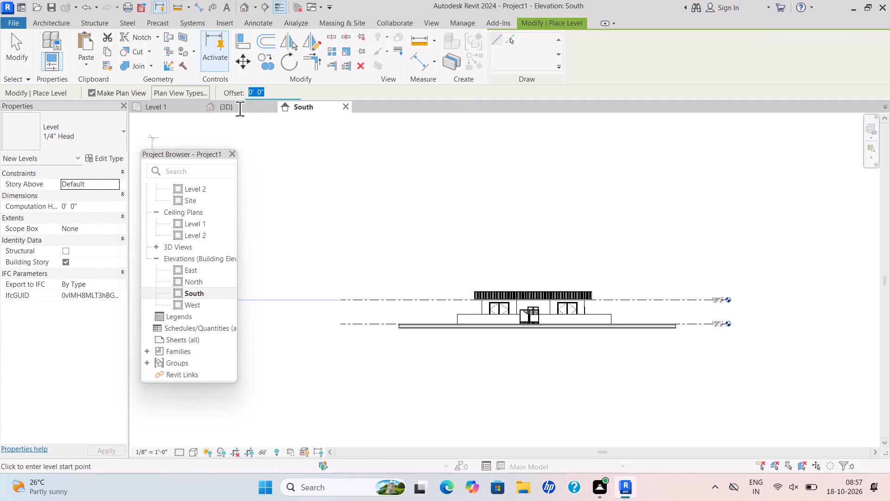
pyautogui.moveTo(240, 109); pyautogui.dragTo(237, 109)
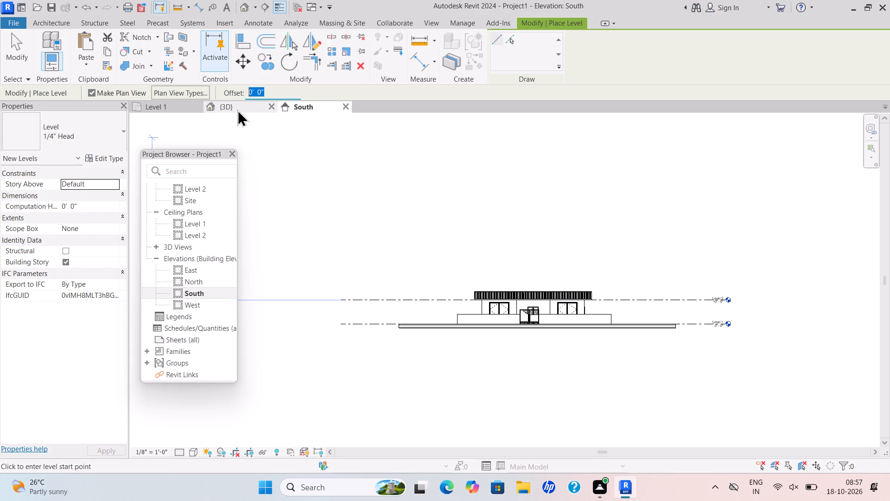
pyautogui.press('BackSpace')
pyautogui.write('10\'6"')
pyautogui.press('Return')
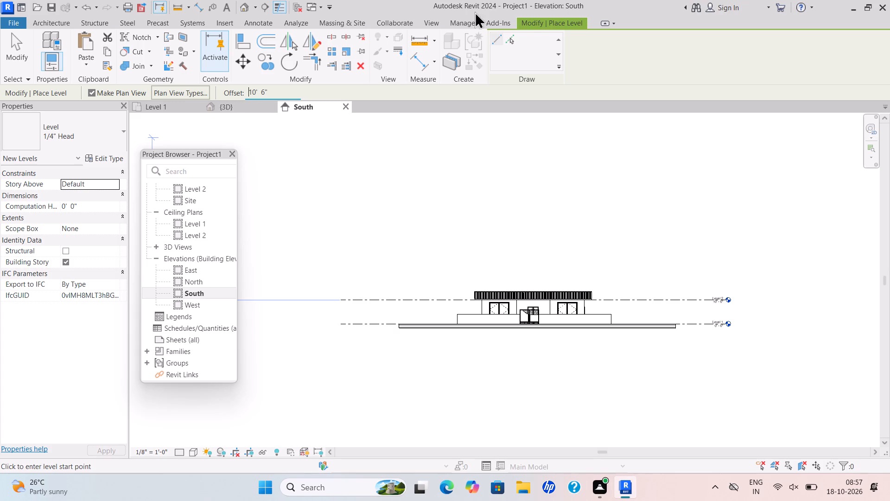
pyautogui.doubleClick(506, 34)
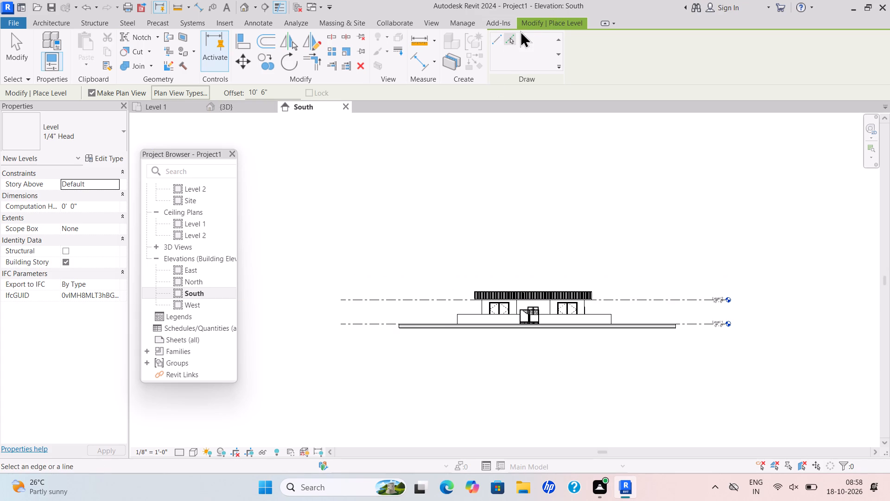
pyautogui.click(446, 296)
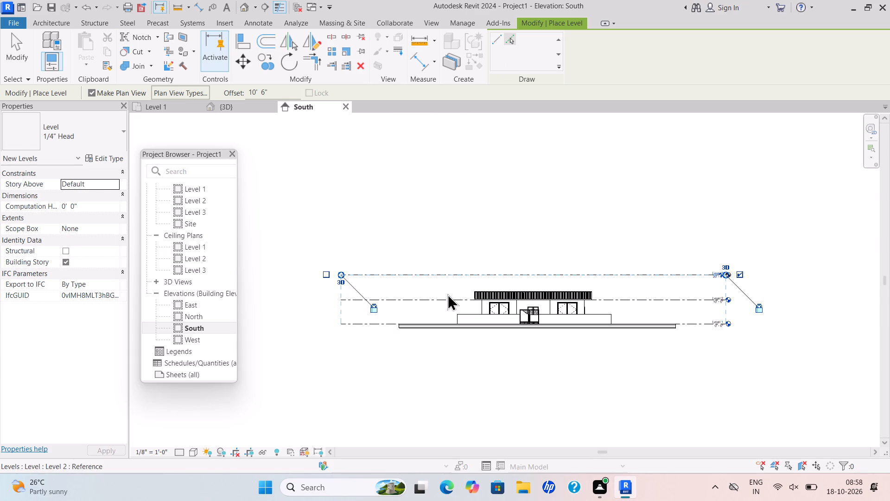
pyautogui.click(462, 272)
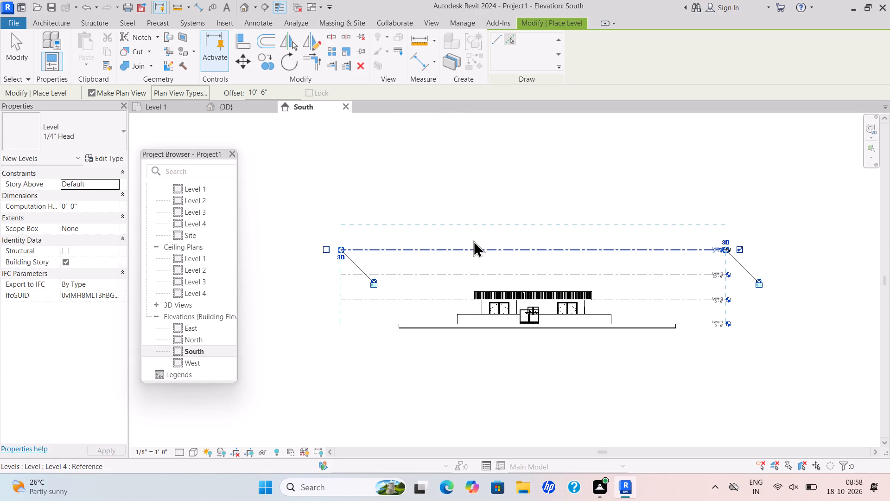
pyautogui.click(475, 247)
pyautogui.click(498, 222)
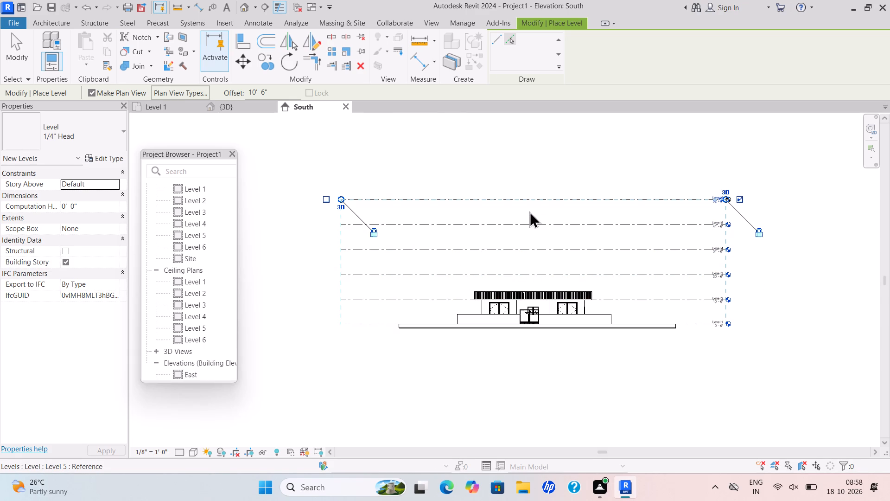
pyautogui.click(535, 196)
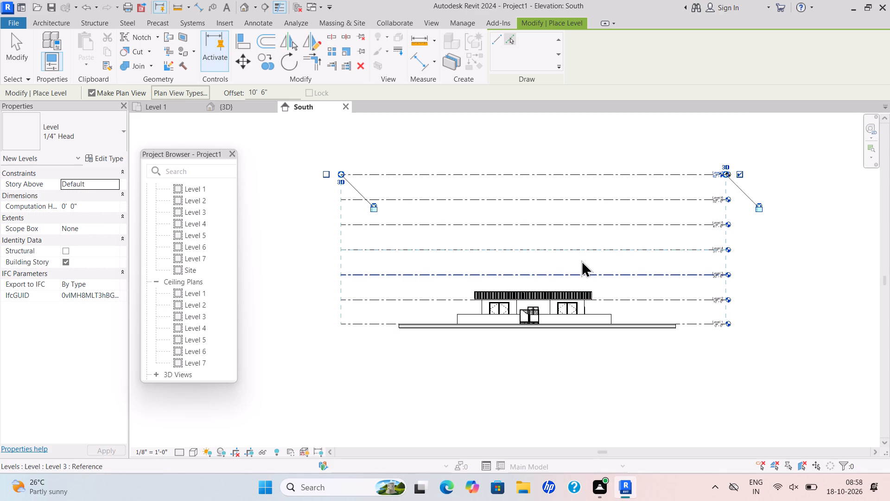
pyautogui.press('Escape')
pyautogui.press('Escape')
pyautogui.scroll(4, 495, 287)
pyautogui.press('Escape')
pyautogui.moveTo(540, 268); pyautogui.dragTo(433, 208, button='middle')
pyautogui.scroll(-1, 493, 238)
pyautogui.press('Escape')
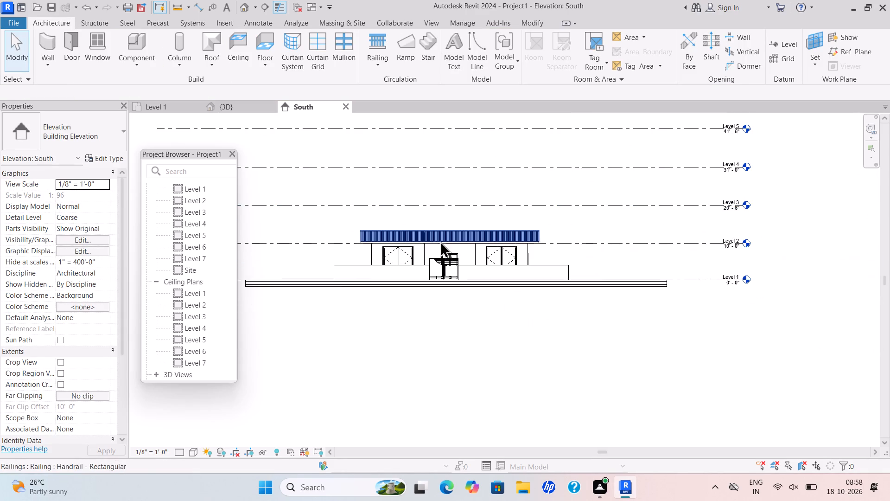
# Copy the house elements in the South elevation and paste them aligned to Levels 2 through 7.
pyautogui.moveTo(351, 219); pyautogui.dragTo(566, 294)
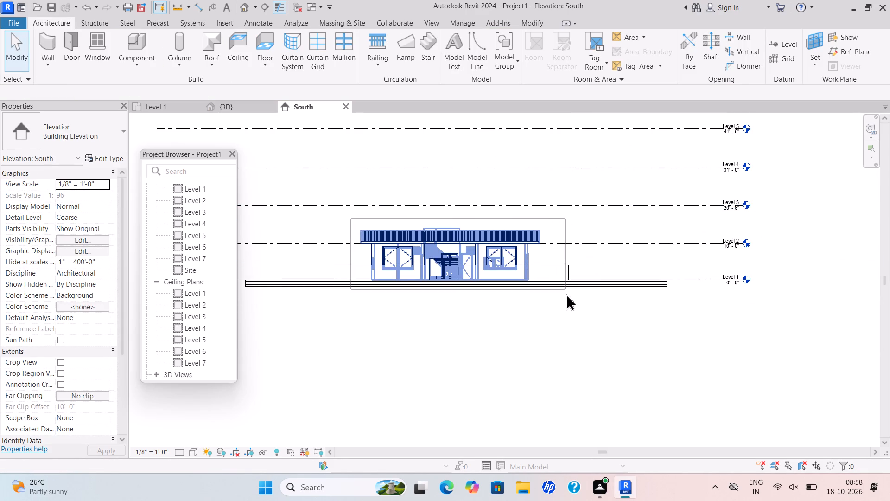
pyautogui.moveTo(566, 294); pyautogui.dragTo(556, 316)
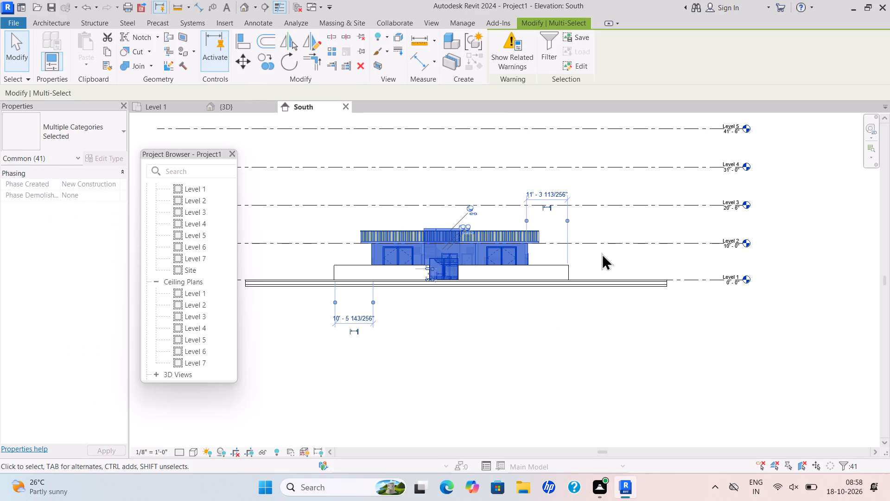
pyautogui.click(106, 53)
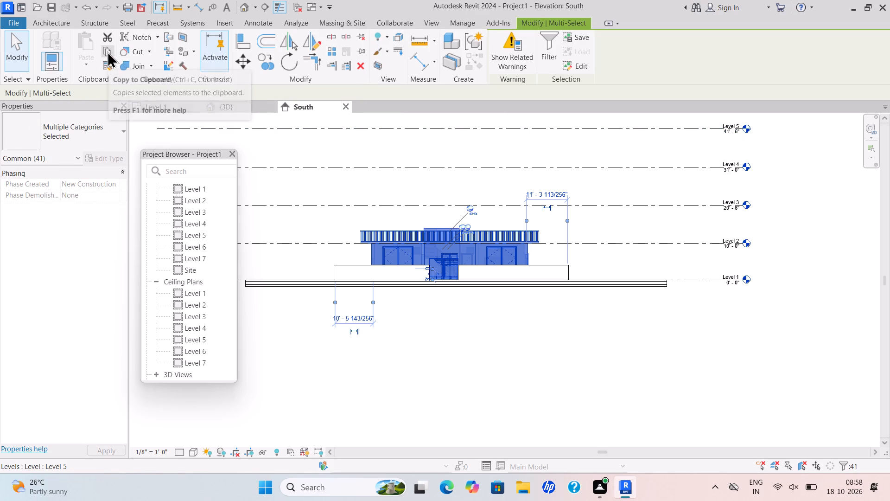
pyautogui.click(90, 62)
pyautogui.click(112, 107)
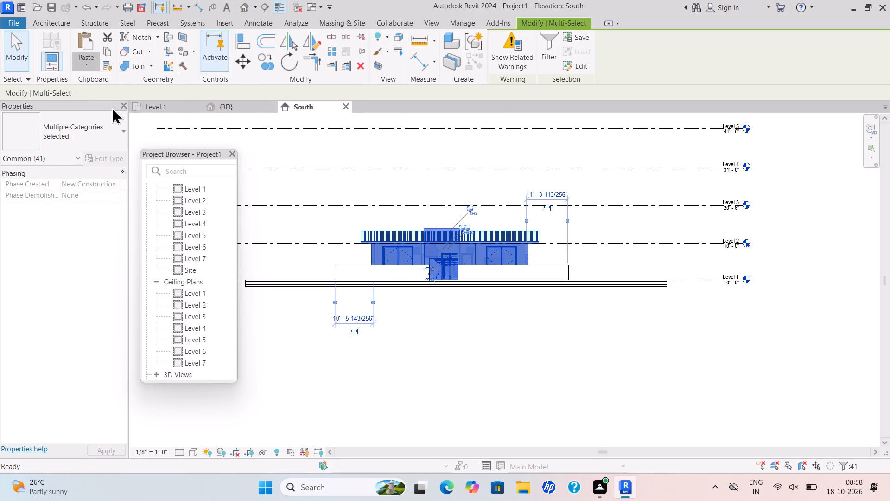
pyautogui.moveTo(263, 161); pyautogui.dragTo(262, 161)
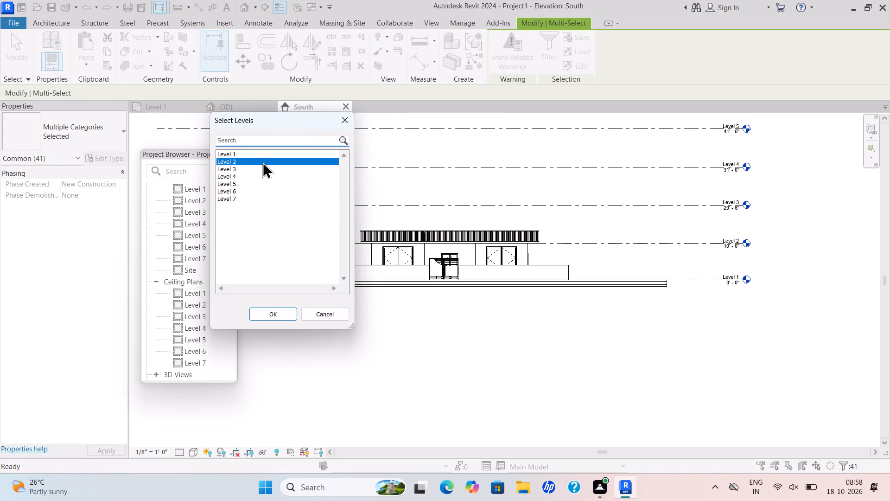
pyautogui.moveTo(262, 161); pyautogui.dragTo(262, 227)
pyautogui.moveTo(258, 314); pyautogui.dragTo(260, 318)
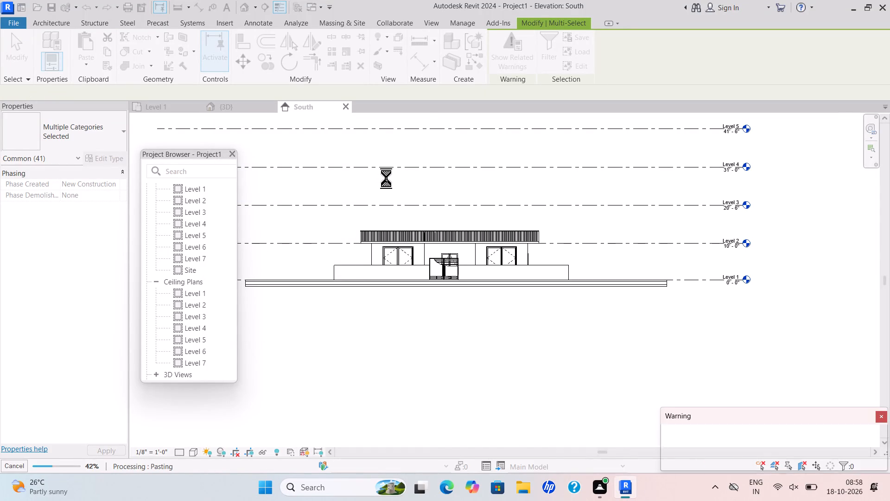
# In the 3D view, delete the copied gates in front of the doors on Levels 2 and 3.
pyautogui.click(235, 107)
pyautogui.scroll(3, 415, 206)
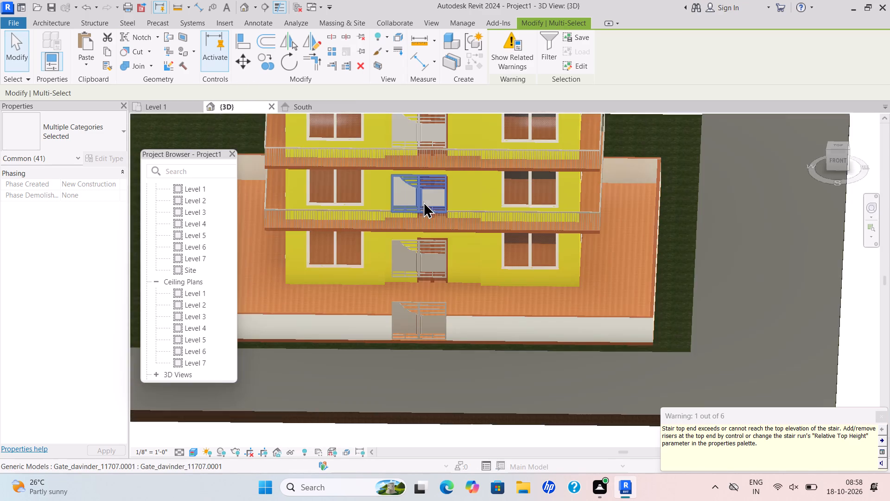
pyautogui.scroll(3, 423, 201)
pyautogui.scroll(-1, 454, 190)
pyautogui.moveTo(454, 189); pyautogui.dragTo(382, 262, button='middle')
pyautogui.scroll(-1, 384, 262)
pyautogui.press('Escape')
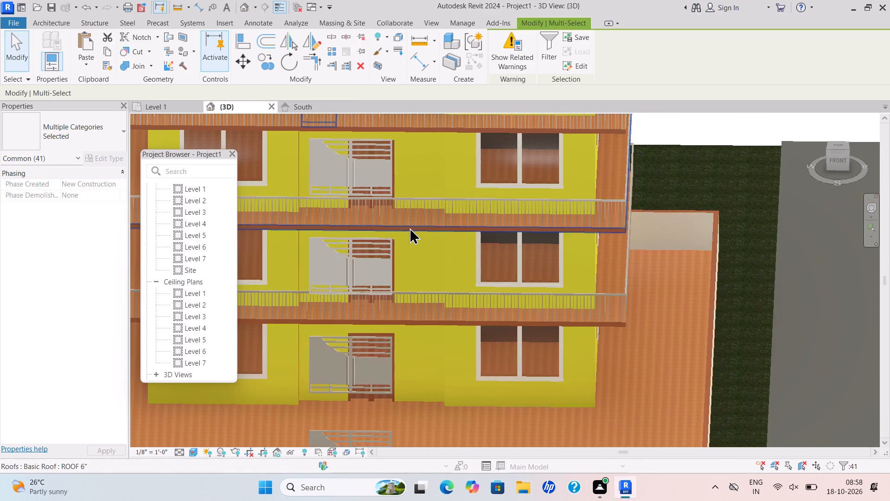
pyautogui.scroll(1, 409, 227)
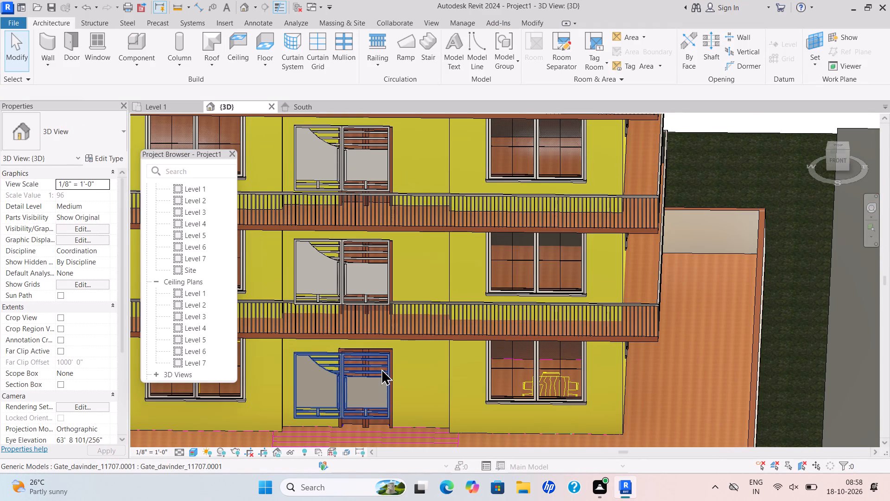
pyautogui.click(381, 368)
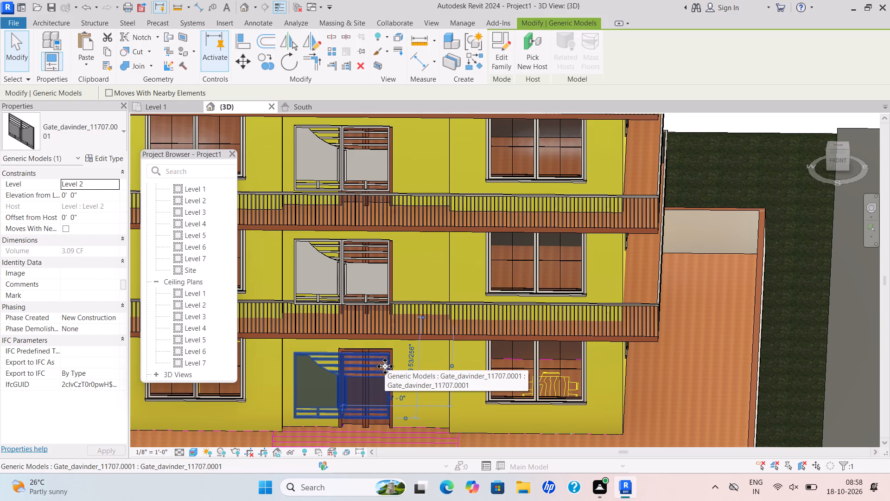
pyautogui.press('Delete')
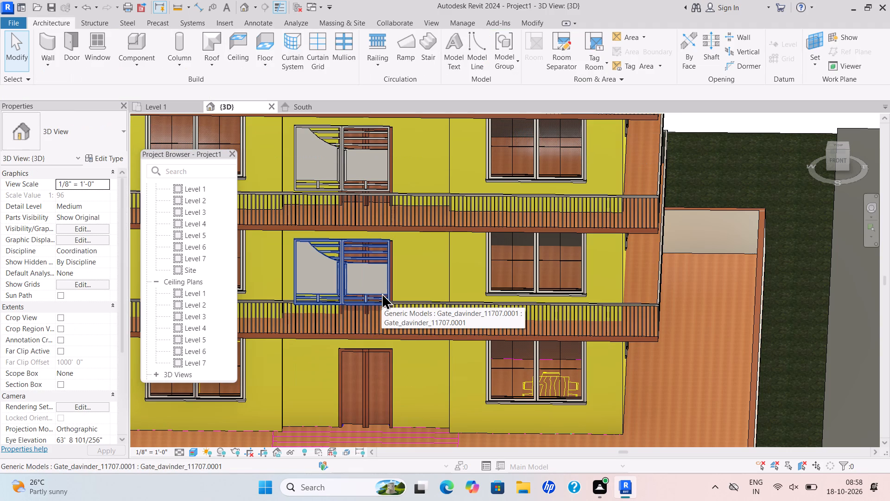
pyautogui.click(382, 293)
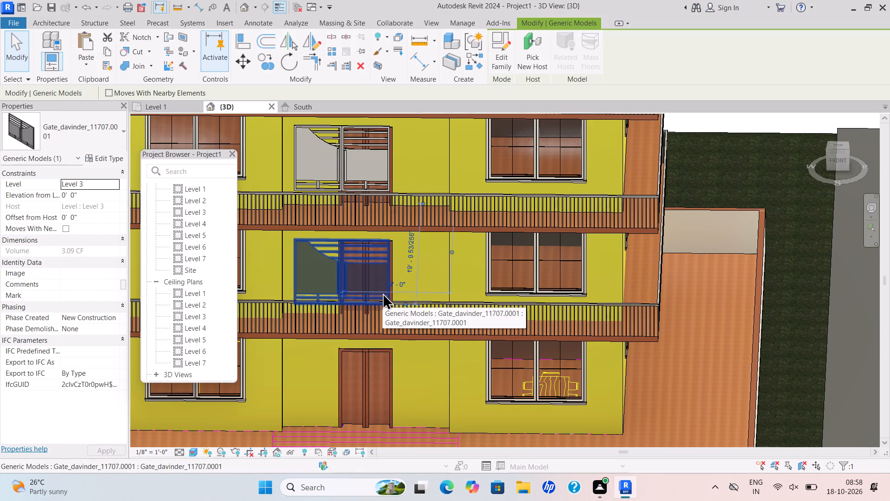
pyautogui.press('Delete')
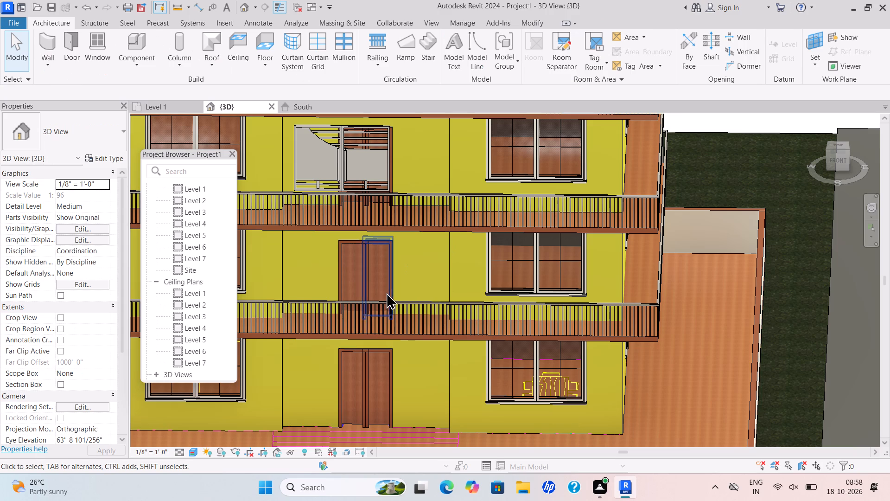
# Delete the copied gates in front of the doors on Levels 4 and 5.
pyautogui.scroll(-2, 376, 272)
pyautogui.moveTo(379, 274); pyautogui.dragTo(369, 360, button='middle')
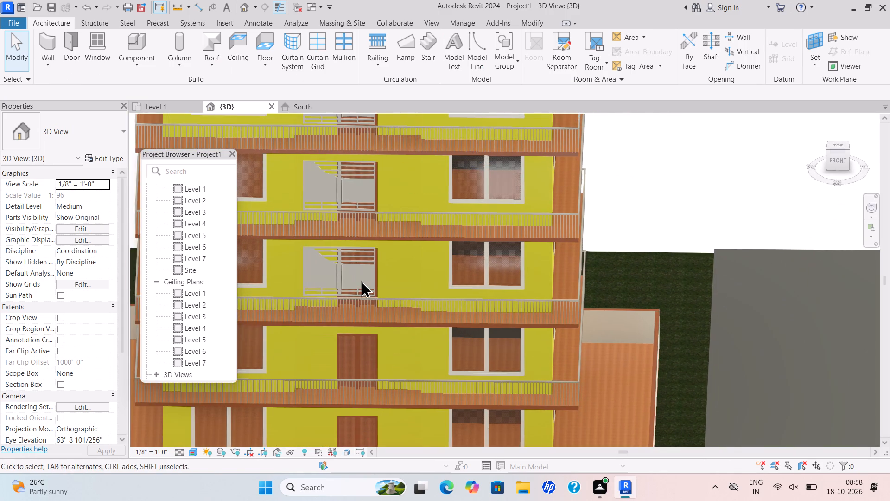
pyautogui.scroll(4, 361, 281)
pyautogui.click(381, 299)
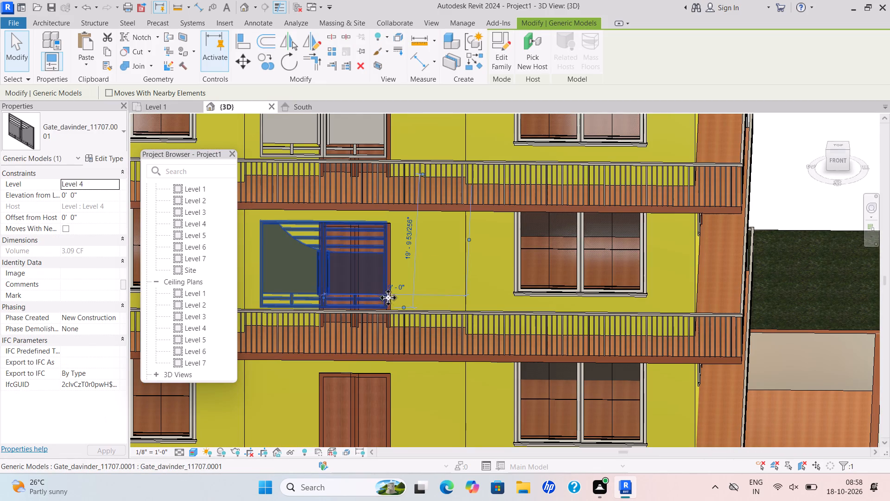
pyautogui.press('Delete')
pyautogui.moveTo(438, 256); pyautogui.dragTo(447, 324, button='middle')
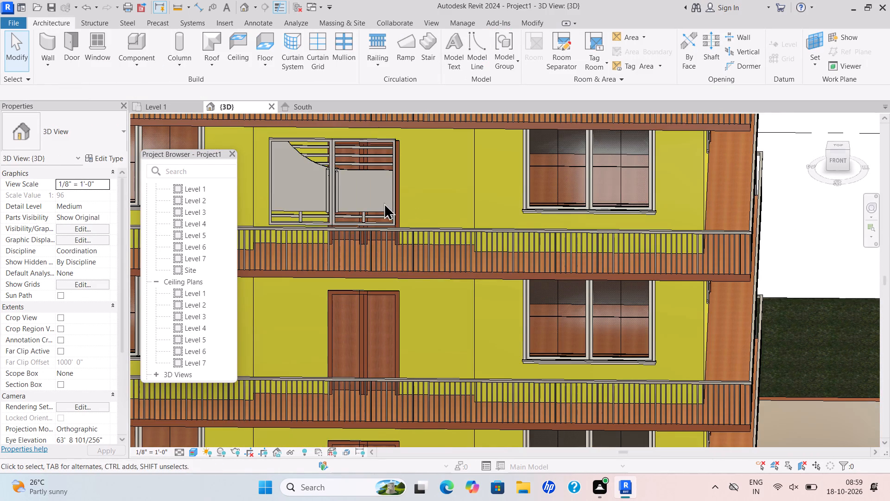
pyautogui.click(393, 195)
pyautogui.press('Delete')
# Delete the copied gates in front of the doors on Levels 6 and 7.
pyautogui.scroll(-3, 402, 204)
pyautogui.moveTo(400, 218); pyautogui.dragTo(413, 352, button='middle')
pyautogui.click(391, 253)
pyautogui.press('Delete')
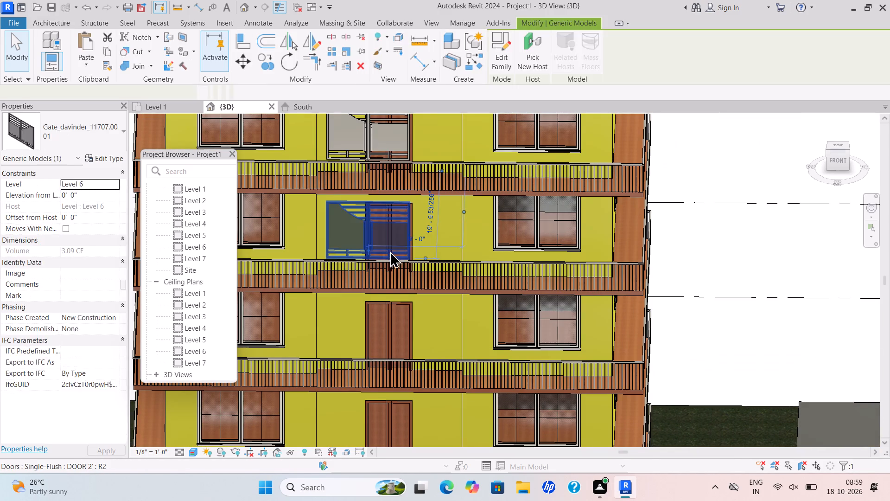
pyautogui.scroll(-2, 415, 239)
pyautogui.moveTo(416, 240); pyautogui.dragTo(420, 357, button='middle')
pyautogui.scroll(1, 411, 268)
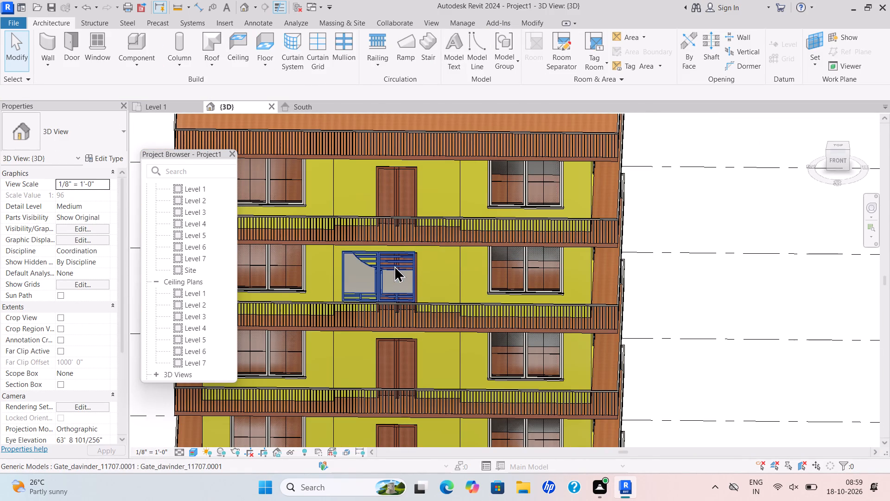
pyautogui.click(395, 268)
pyautogui.press('Delete')
pyautogui.press('Escape')
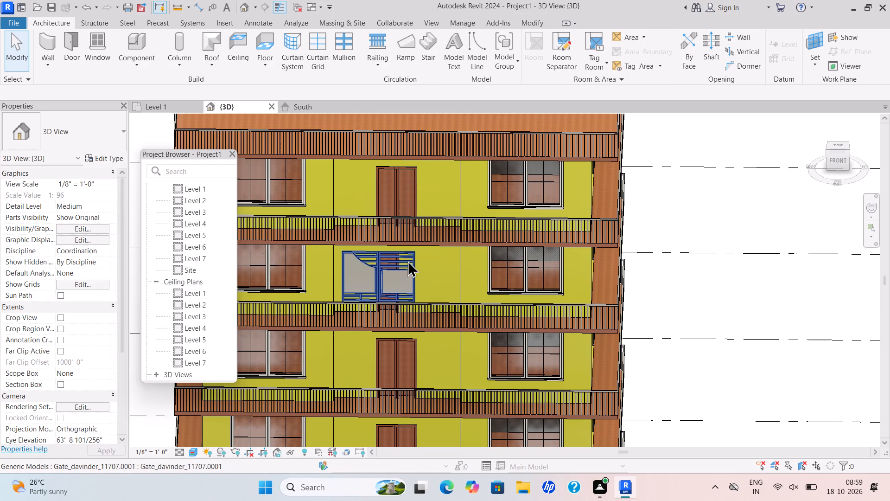
pyautogui.press('Escape')
pyautogui.click(412, 268)
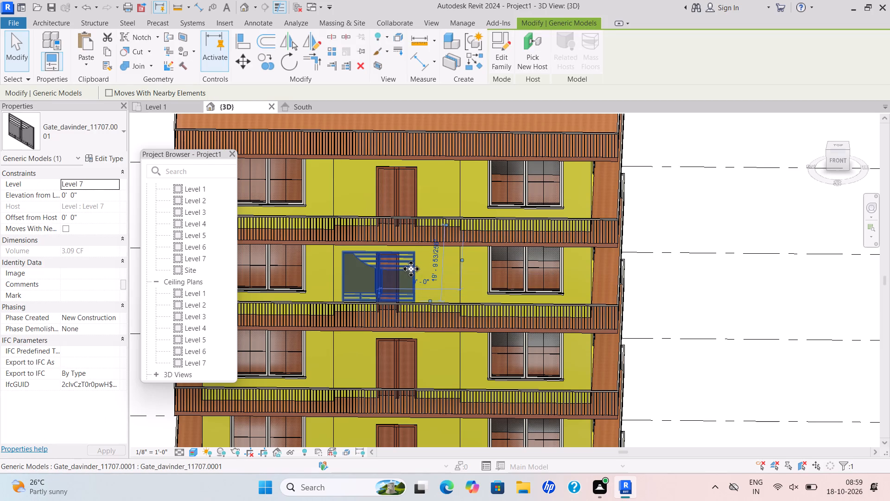
pyautogui.press('Delete')
# Create an in-place component in the Generic Models category, keeping the default name.
pyautogui.scroll(-8, 408, 269)
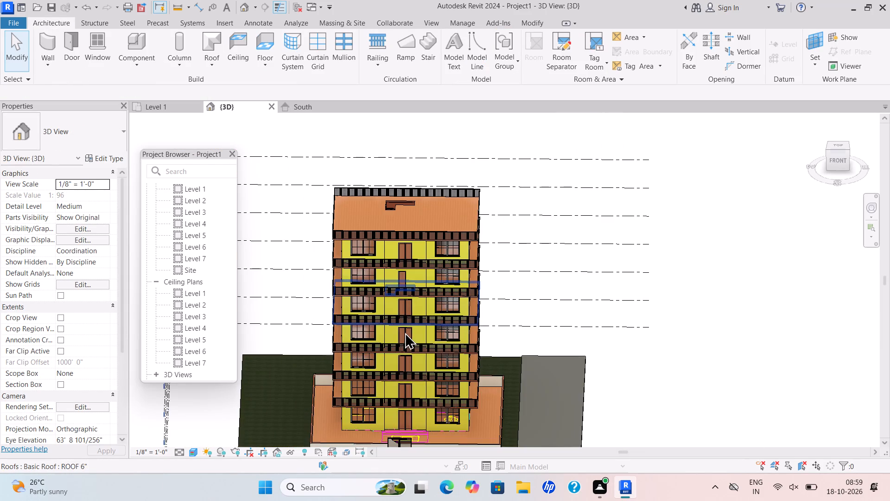
pyautogui.scroll(-1, 401, 333)
pyautogui.keyDown('shift'); pyautogui.moveTo(397, 331); pyautogui.dragTo(401, 288, button='middle'); pyautogui.keyUp('shift')
pyautogui.scroll(7, 382, 405)
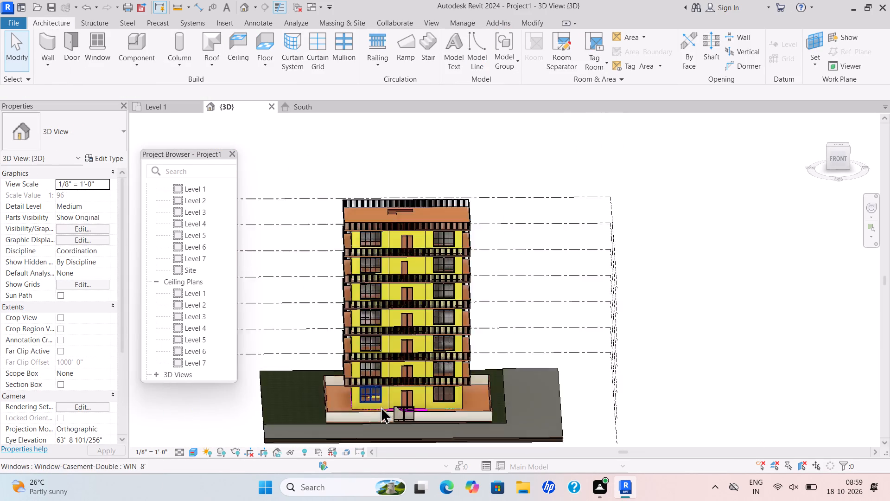
pyautogui.scroll(5, 404, 382)
pyautogui.keyDown('shift'); pyautogui.moveTo(408, 374); pyautogui.dragTo(422, 329, button='middle'); pyautogui.keyUp('shift')
pyautogui.keyDown('shift'); pyautogui.scroll(1, 420, 330); pyautogui.keyUp('shift')
pyautogui.moveTo(441, 329); pyautogui.dragTo(543, 327, button='middle')
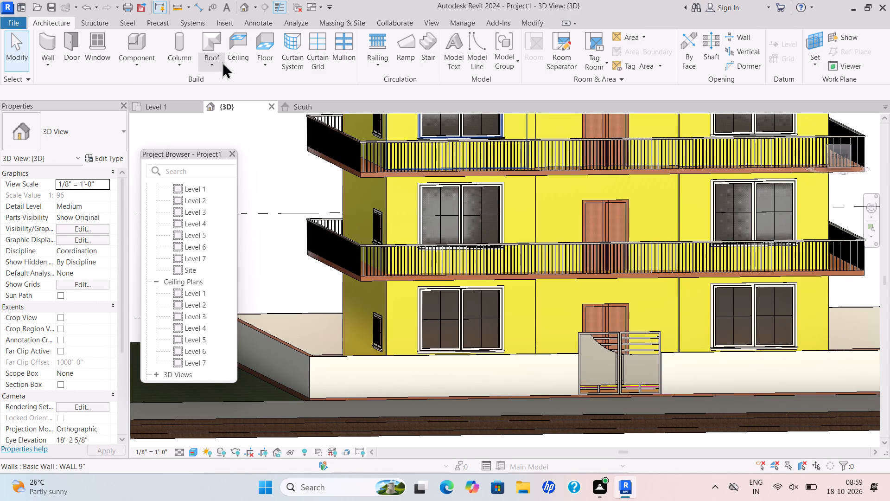
pyautogui.click(134, 62)
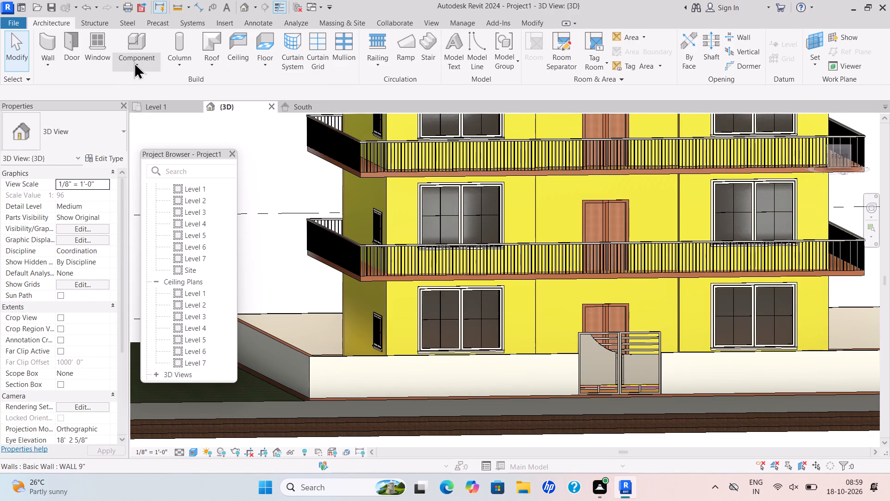
pyautogui.click(152, 107)
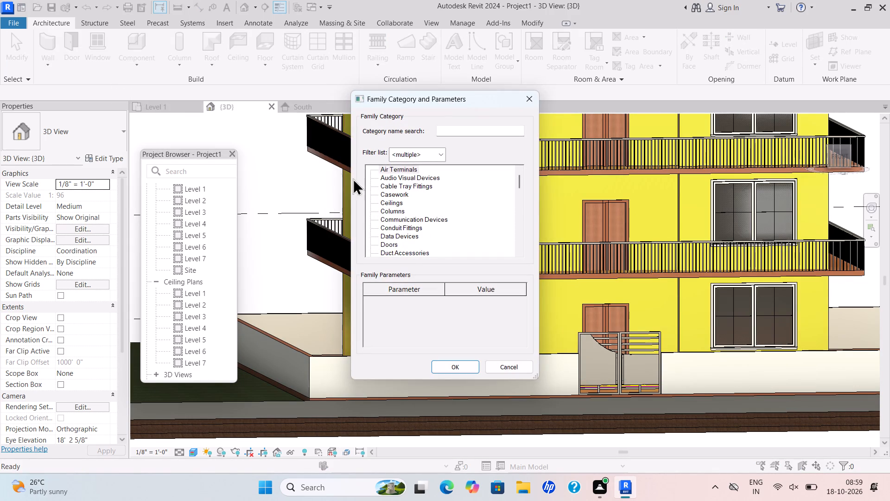
pyautogui.scroll(-10, 407, 222)
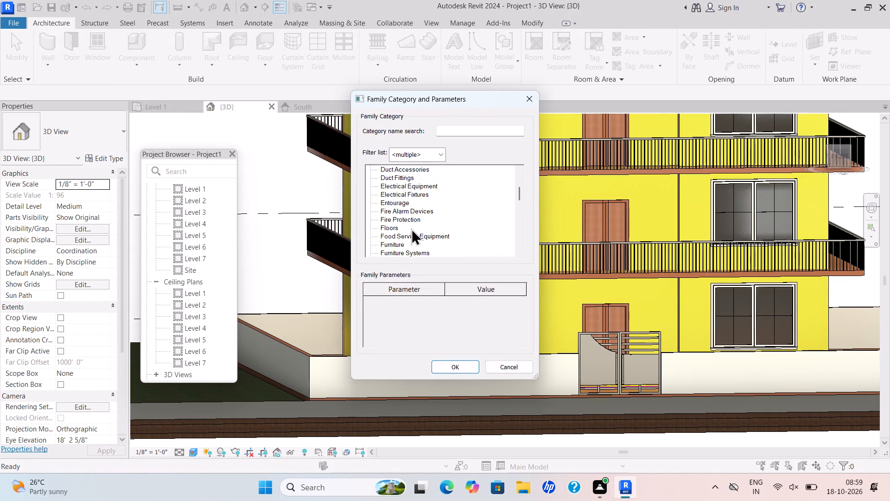
pyautogui.scroll(-1, 399, 244)
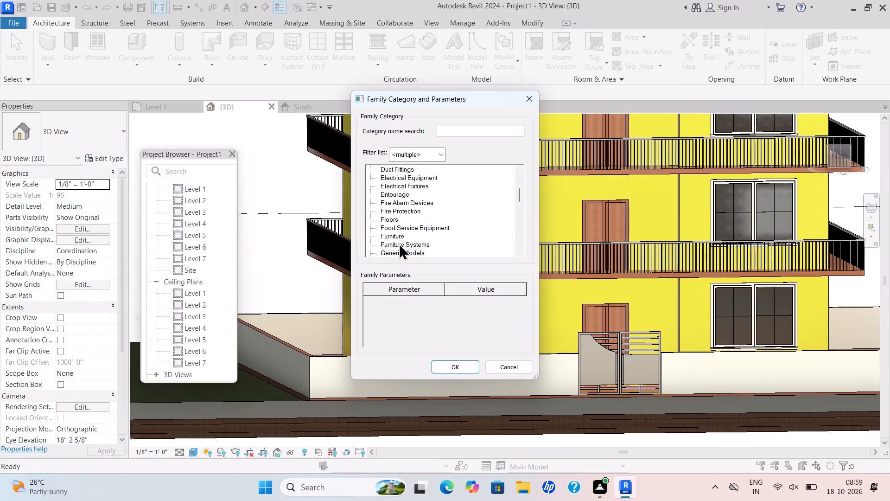
pyautogui.click(403, 250)
pyautogui.click(457, 364)
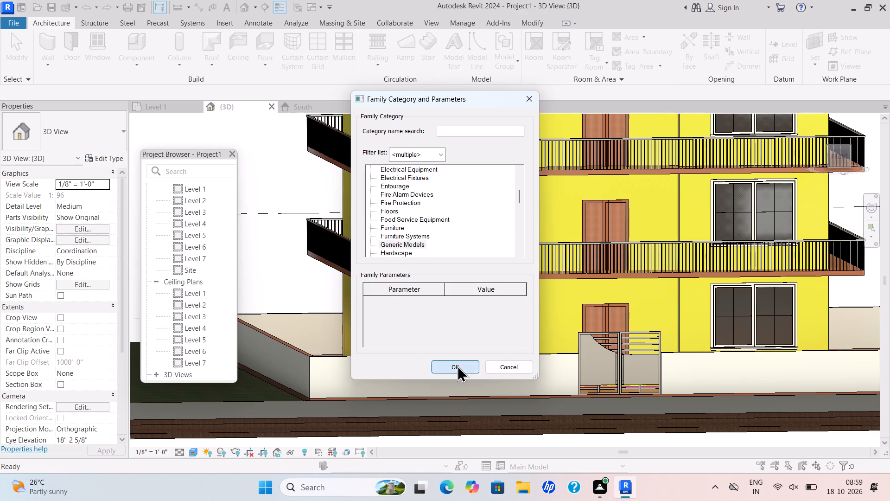
pyautogui.click(435, 259)
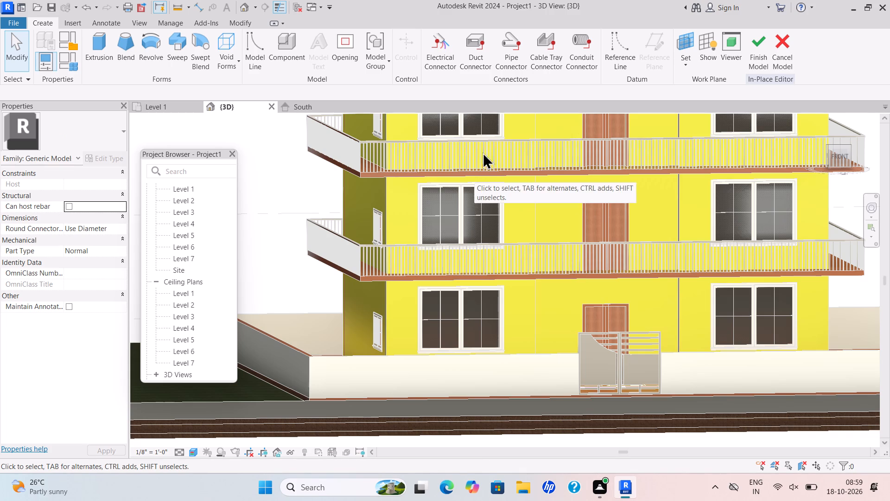
# Start an extrusion and pick the front boundary wall's outer face, beside the gate, as its work plane.
pyautogui.click(107, 47)
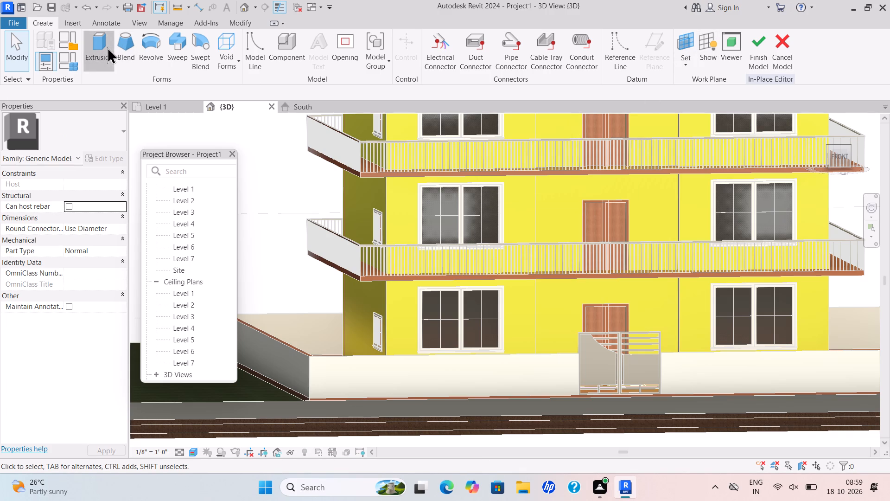
pyautogui.click(534, 63)
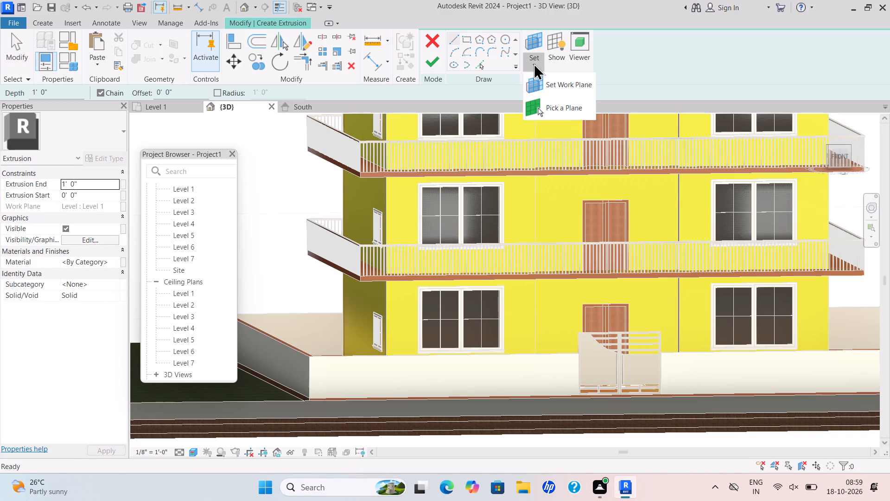
pyautogui.click(548, 111)
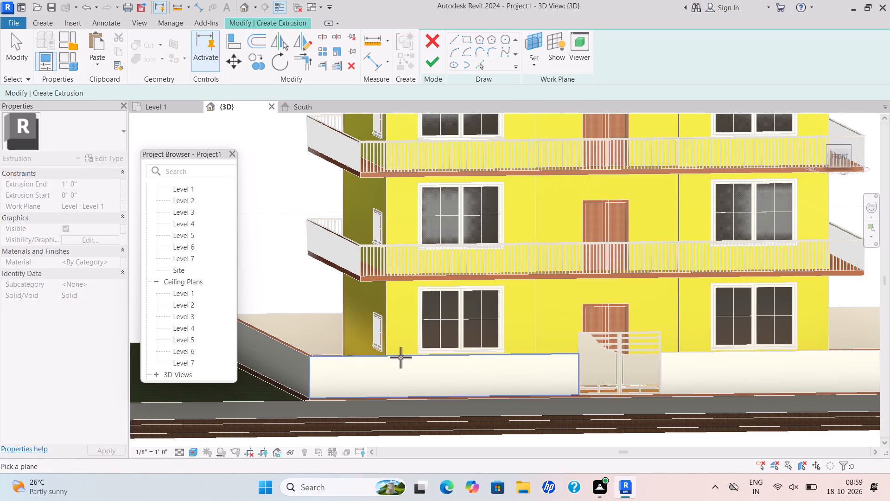
pyautogui.click(405, 356)
# Sketch a six-sided inscribed polygon of about 1' 3" radius near the front wall's left end and finish the 1' 0" deep extrusion.
pyautogui.scroll(-1, 366, 298)
pyautogui.keyDown('shift'); pyautogui.moveTo(364, 301); pyautogui.dragTo(305, 311, button='middle'); pyautogui.keyUp('shift')
pyautogui.keyDown('shift'); pyautogui.moveTo(358, 347); pyautogui.dragTo(329, 347, button='middle'); pyautogui.keyUp('shift')
pyautogui.moveTo(337, 345); pyautogui.dragTo(400, 344, button='middle')
pyautogui.moveTo(381, 330); pyautogui.dragTo(464, 325, button='middle')
pyautogui.scroll(1, 466, 325)
pyautogui.scroll(2, 307, 371)
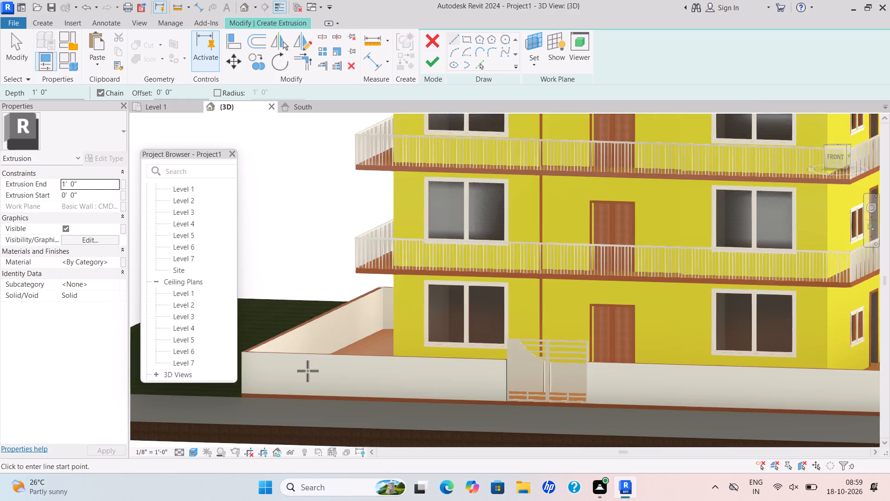
pyautogui.scroll(3, 307, 371)
pyautogui.moveTo(346, 365); pyautogui.dragTo(455, 334, button='middle')
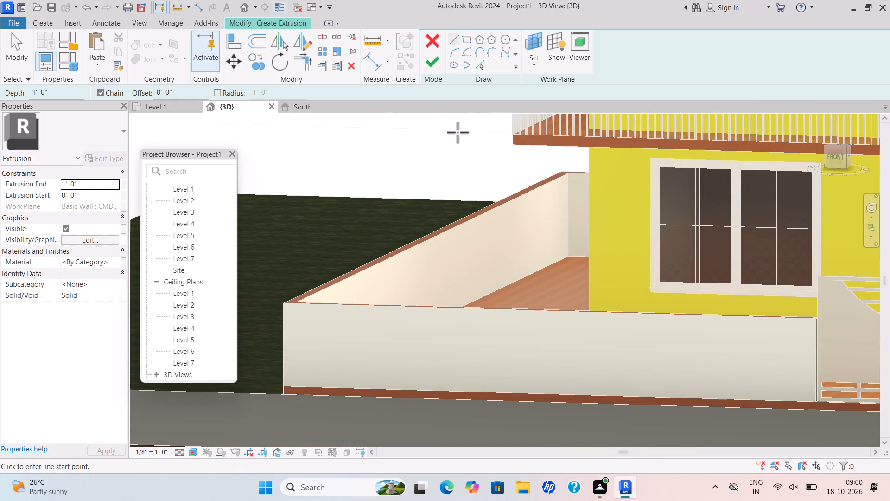
pyautogui.scroll(-2, 471, 267)
pyautogui.moveTo(479, 275); pyautogui.dragTo(512, 285, button='middle')
pyautogui.scroll(1, 530, 263)
pyautogui.scroll(-1, 530, 263)
pyautogui.moveTo(530, 263); pyautogui.dragTo(391, 220, button='middle')
pyautogui.moveTo(472, 305); pyautogui.dragTo(466, 299, button='middle')
pyautogui.scroll(1, 445, 298)
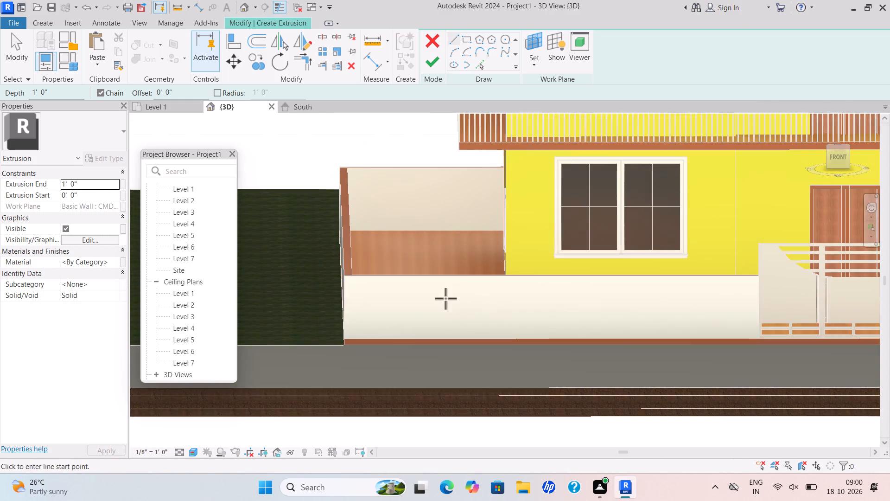
pyautogui.scroll(1, 445, 298)
pyautogui.click(481, 35)
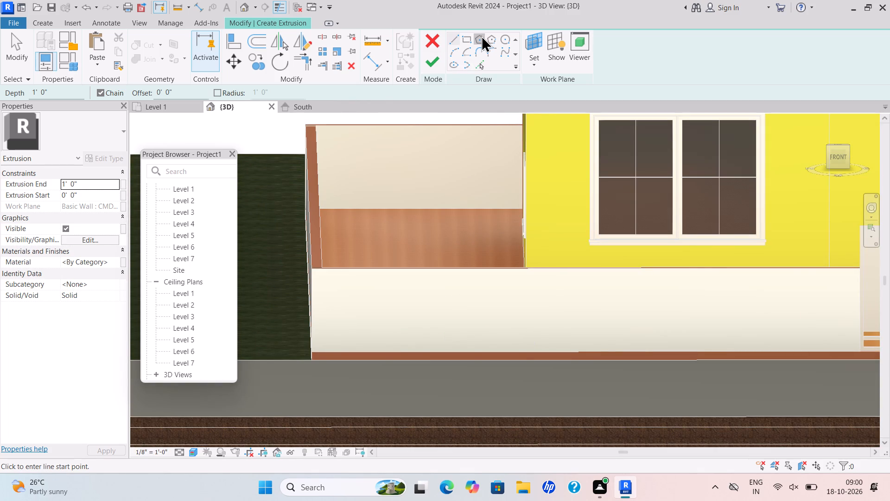
pyautogui.click(362, 308)
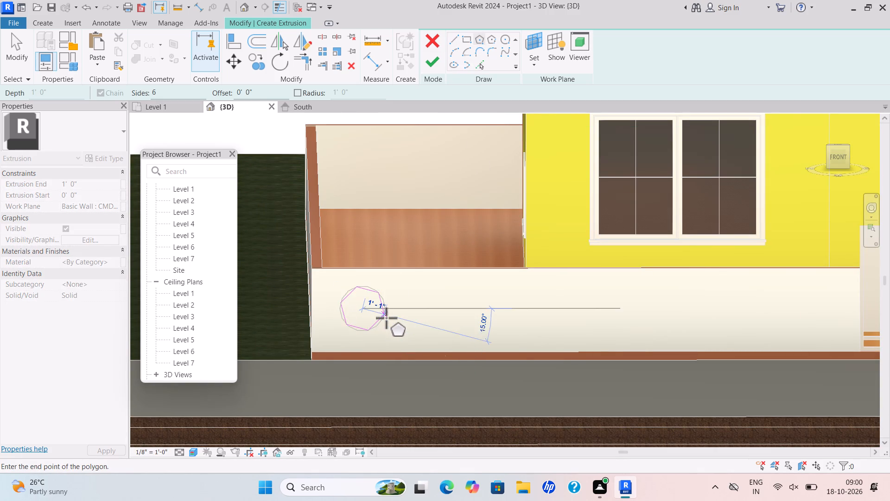
pyautogui.click(388, 318)
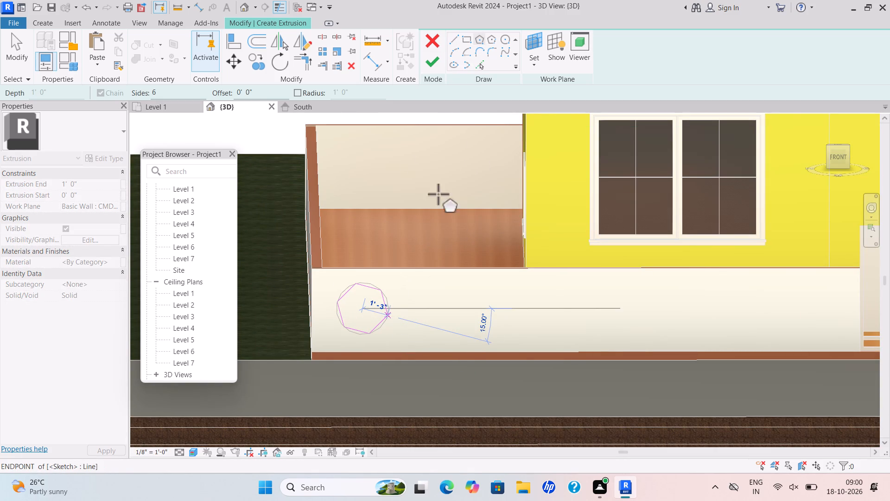
pyautogui.click(436, 59)
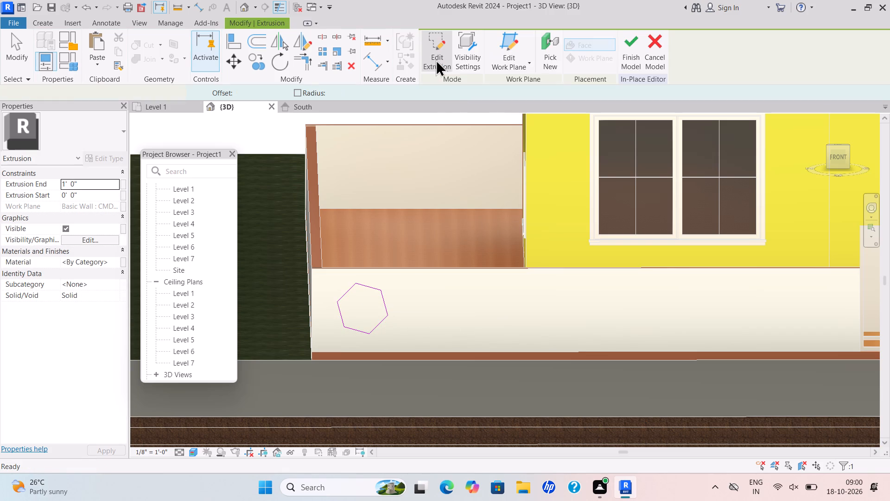
# Switch to the South elevation and finish the in-place hexagon model.
pyautogui.click(293, 108)
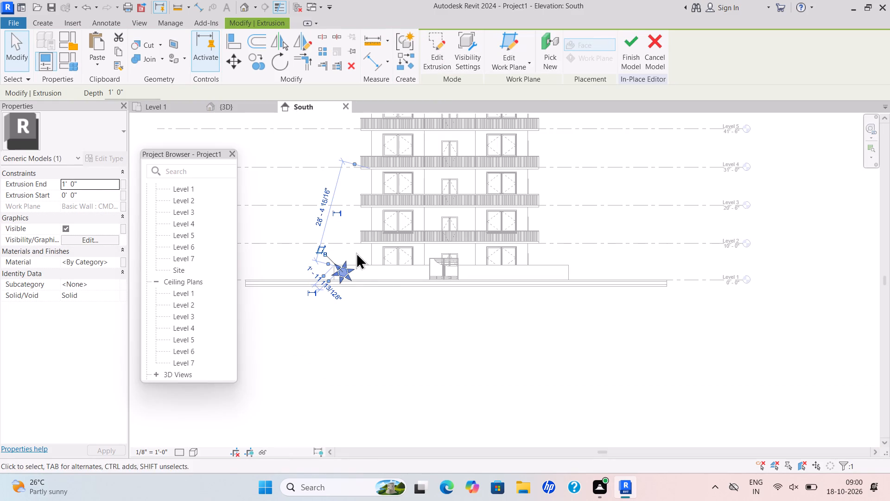
pyautogui.press('Escape')
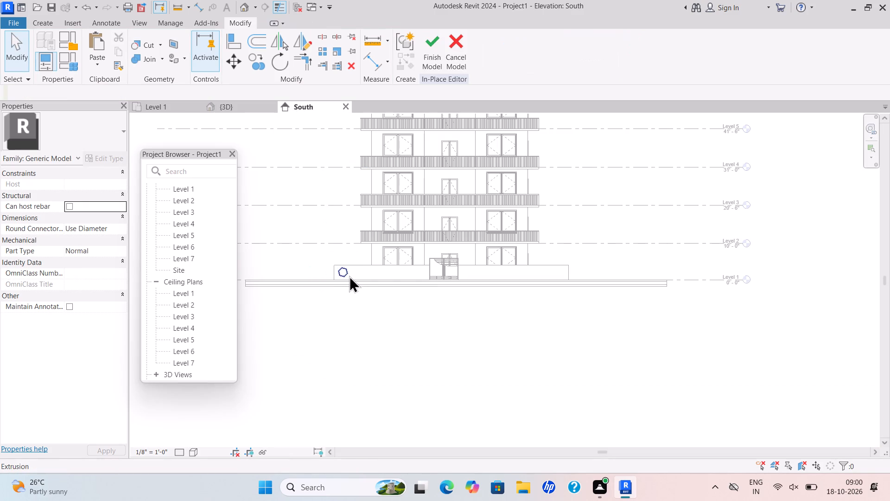
pyautogui.scroll(5, 349, 276)
pyautogui.click(435, 55)
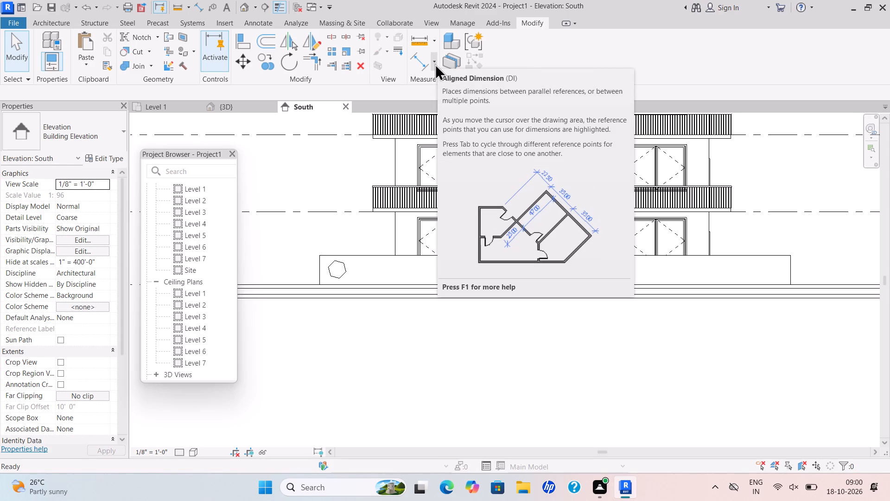
# Copy the hexagon horizontally along the front wall toward the gate, making seven multiple copies spaced 3' apart.
pyautogui.scroll(2, 351, 260)
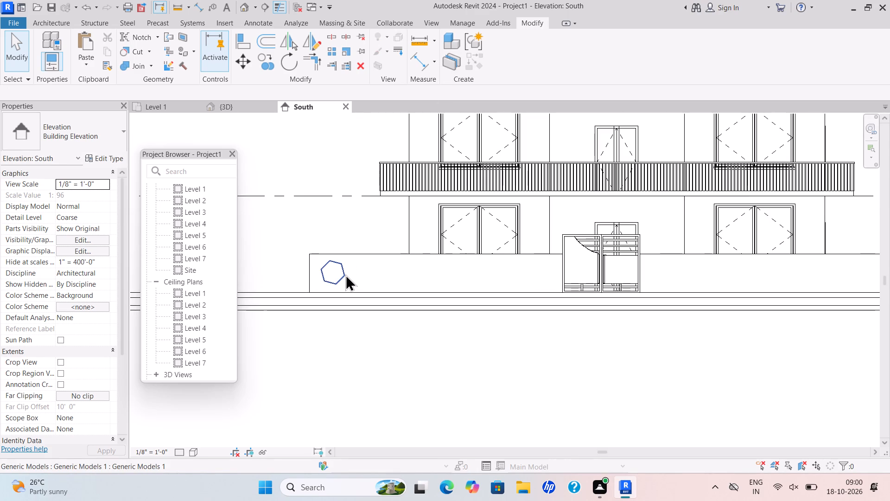
pyautogui.click(345, 275)
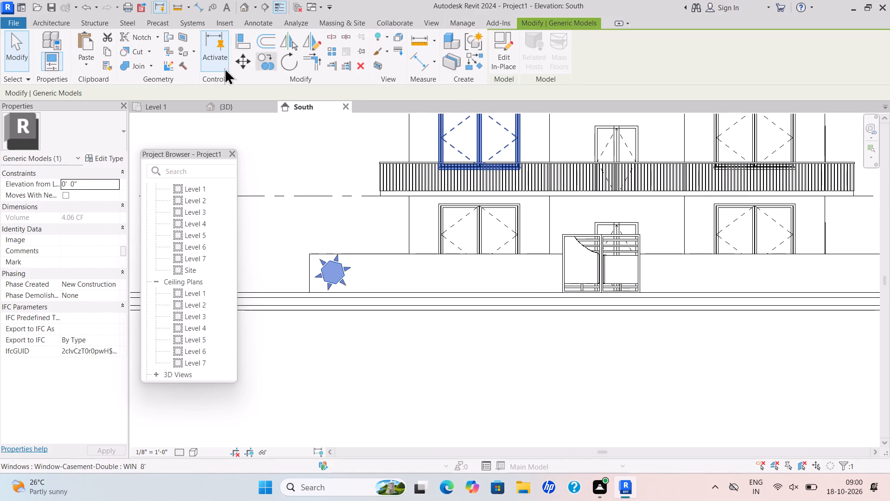
pyautogui.click(263, 64)
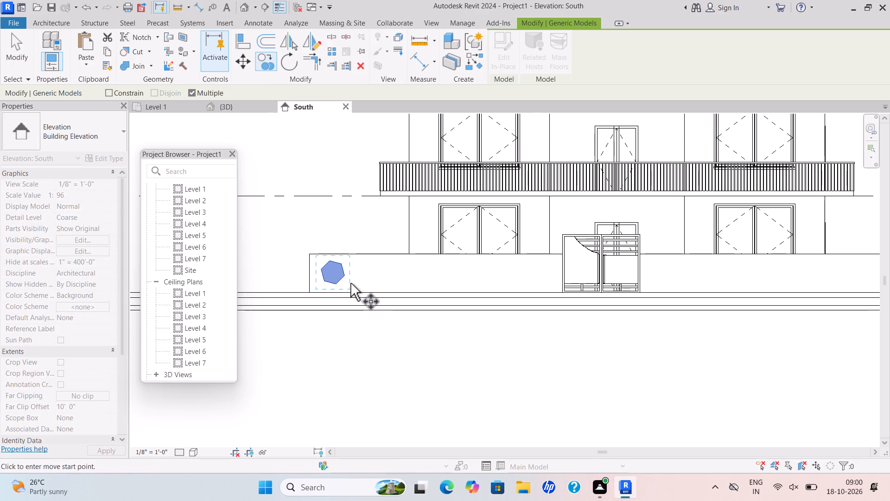
pyautogui.click(350, 283)
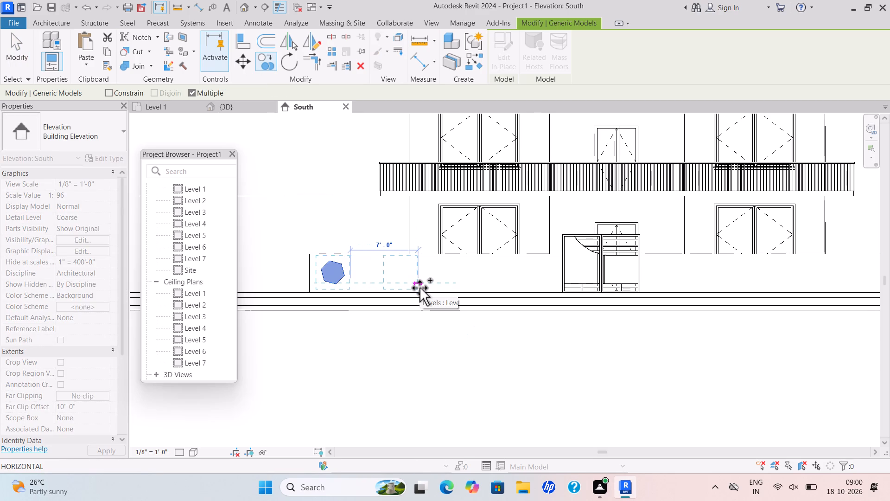
pyautogui.press('3')
pyautogui.press("'")
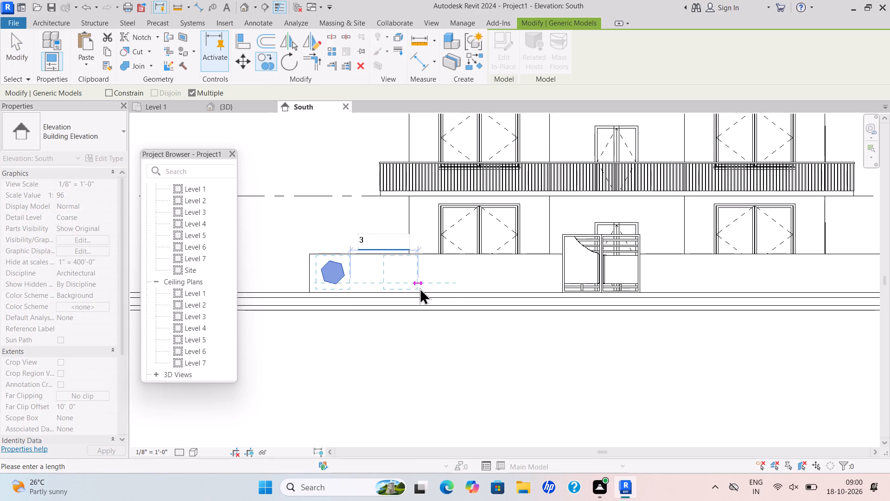
pyautogui.press('Return')
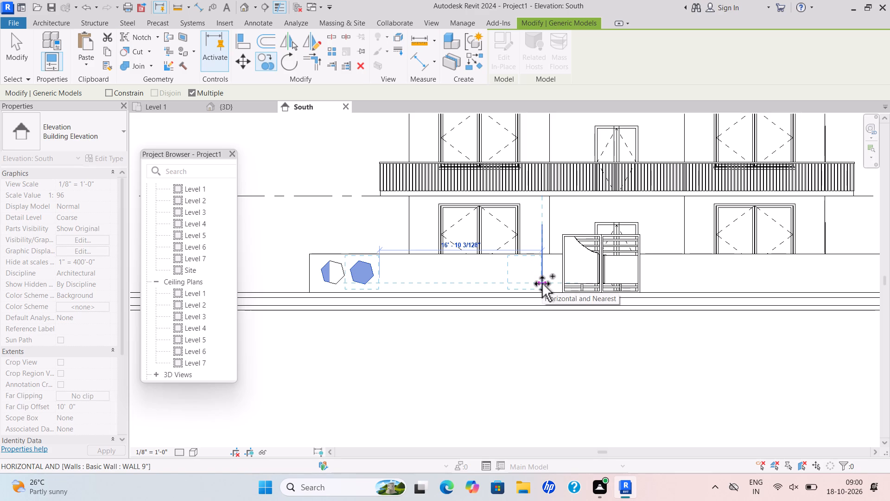
pyautogui.write("3'")
pyautogui.press('Return')
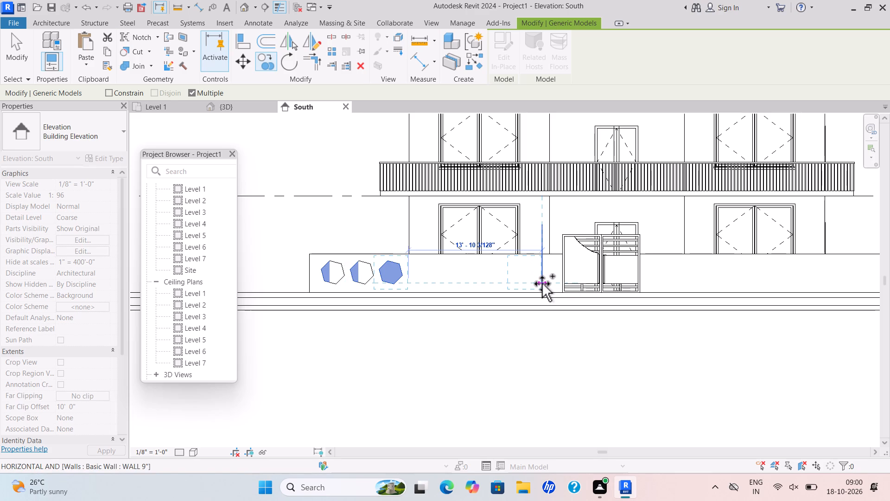
pyautogui.write("3'")
pyautogui.press('Return')
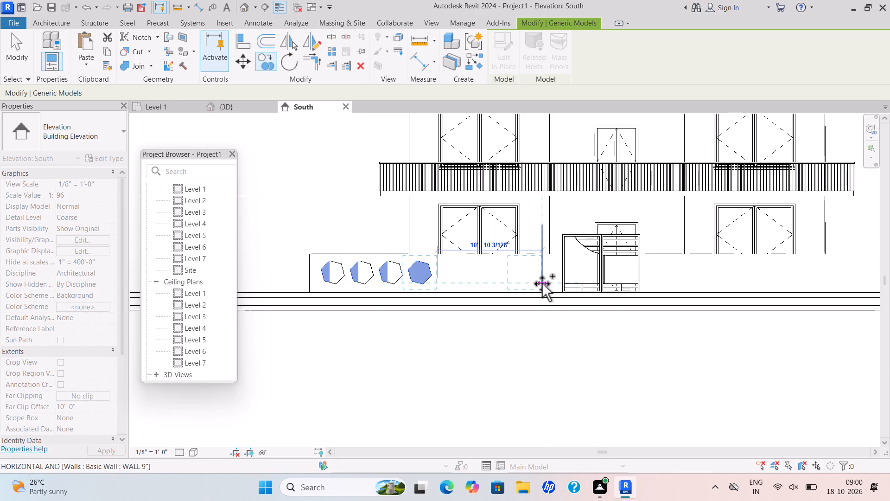
pyautogui.write("3'")
pyautogui.press('Return')
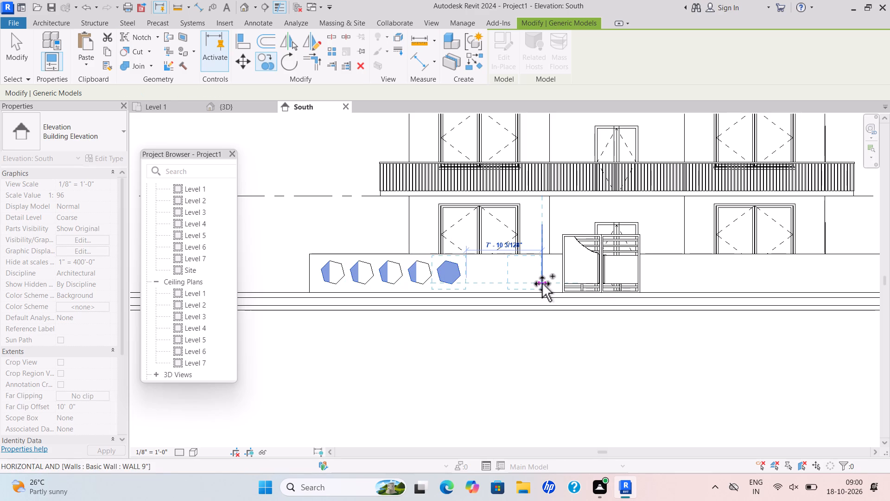
pyautogui.write("3'")
pyautogui.press('Return')
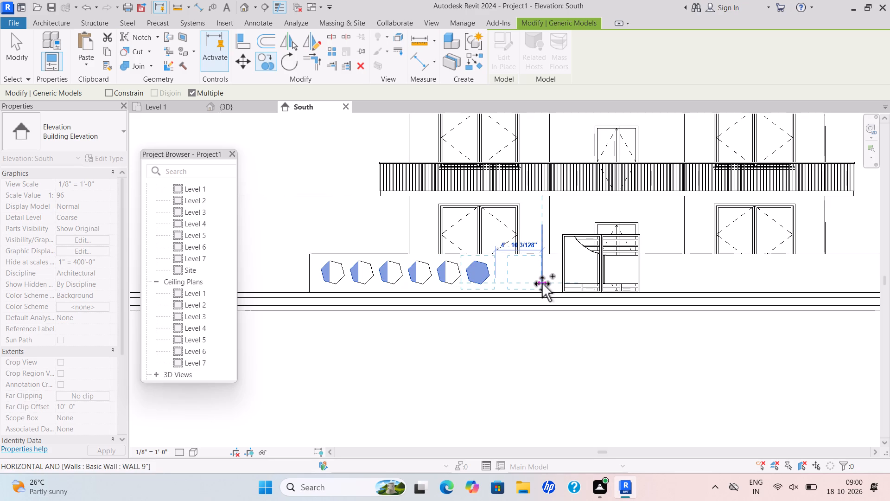
pyautogui.write("3'")
pyautogui.press('Return')
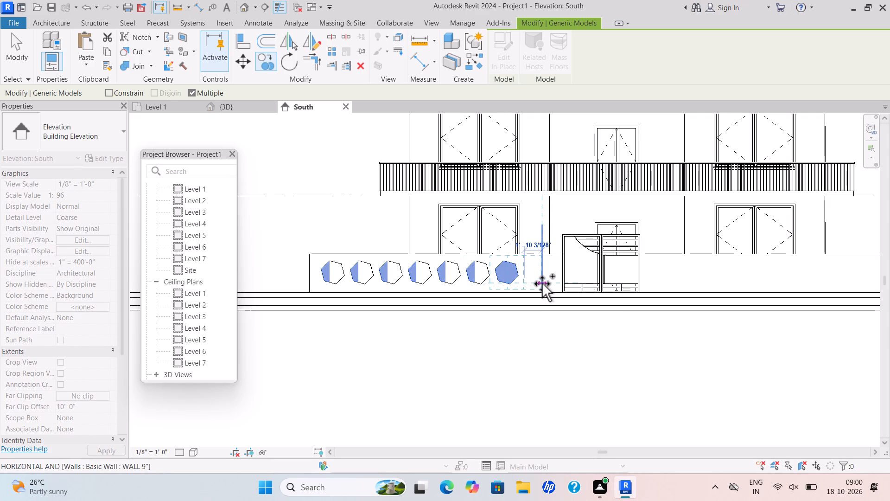
pyautogui.write("3'")
pyautogui.press('Return')
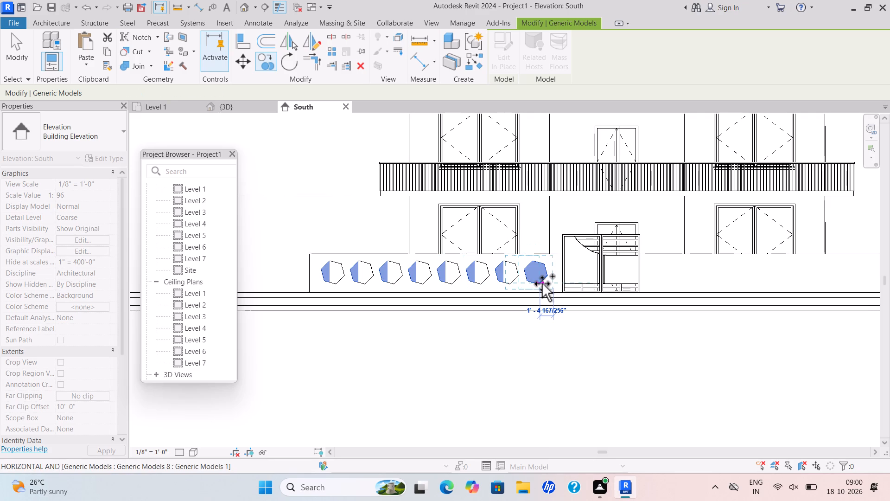
# Continue the copying past the gate with one hexagon about 13' 7" farther along the wall, plus two more at 3' spacing.
pyautogui.scroll(-1, 674, 310)
pyautogui.moveTo(668, 308); pyautogui.dragTo(504, 322, button='middle')
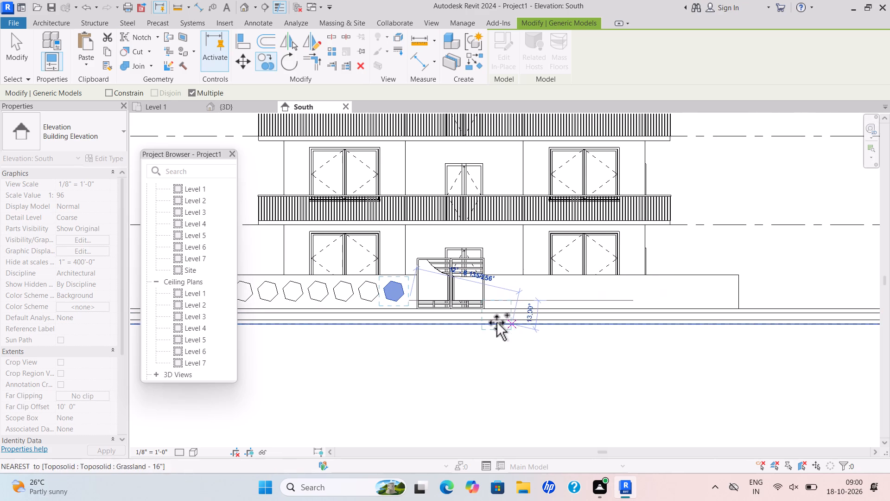
pyautogui.scroll(2, 516, 300)
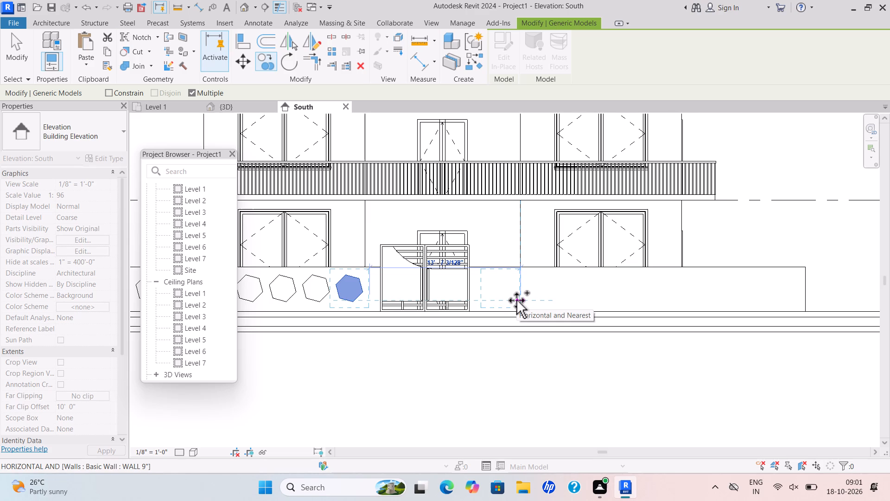
pyautogui.click(516, 300)
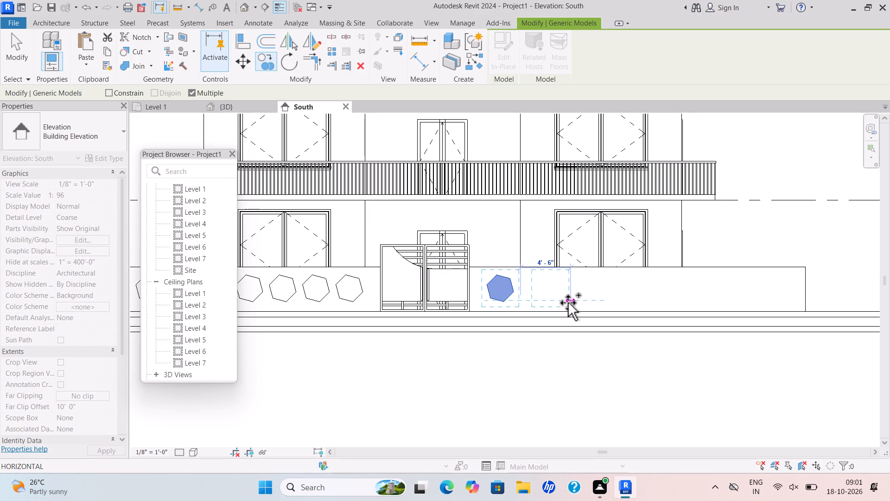
pyautogui.write("3'")
pyautogui.press('Return')
pyautogui.write("3'")
pyautogui.press('Return')
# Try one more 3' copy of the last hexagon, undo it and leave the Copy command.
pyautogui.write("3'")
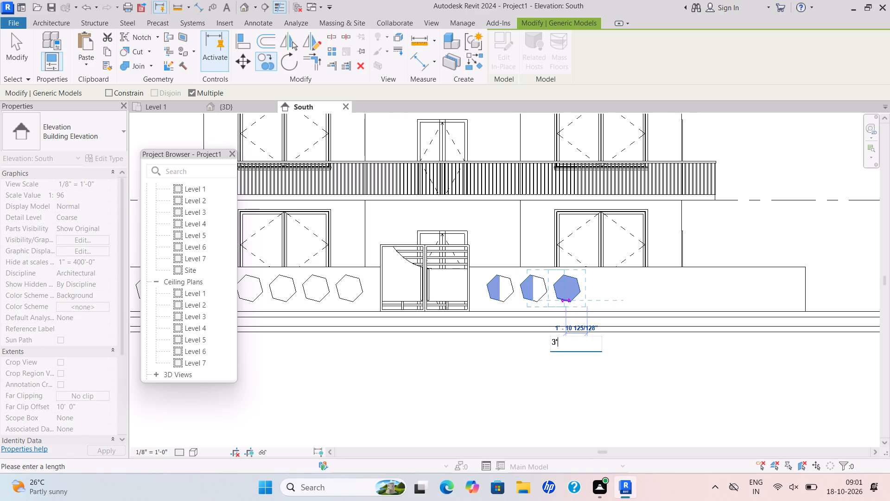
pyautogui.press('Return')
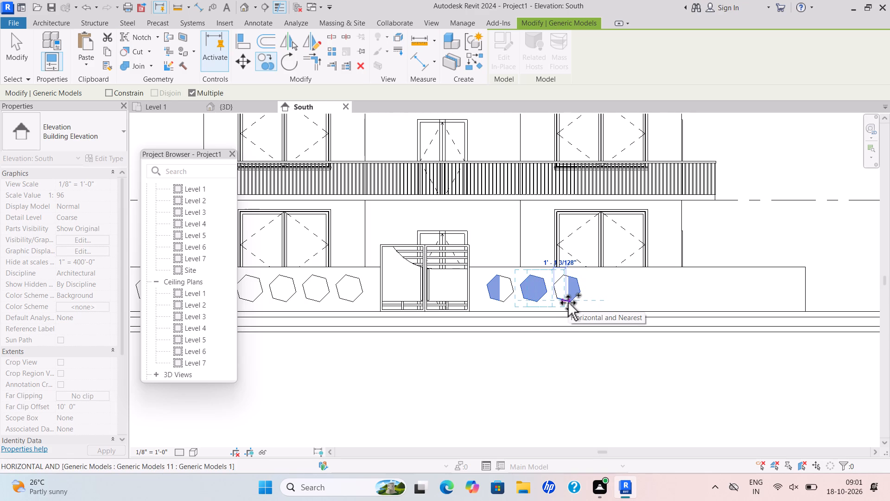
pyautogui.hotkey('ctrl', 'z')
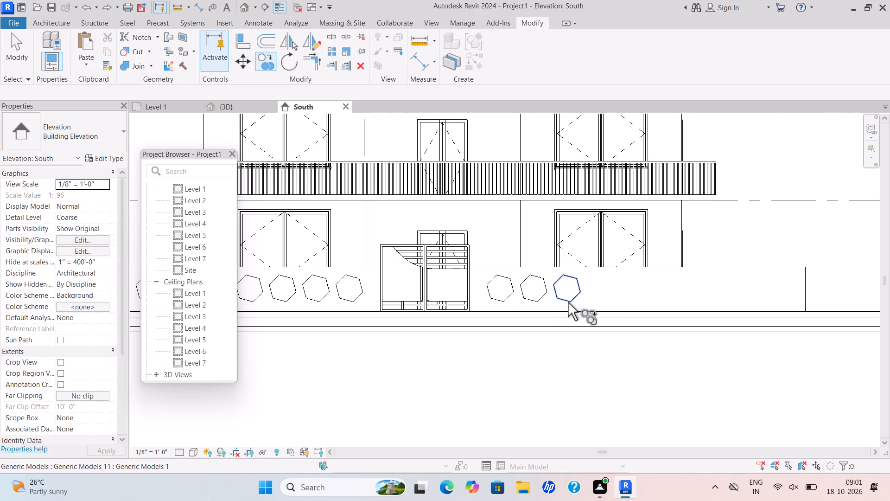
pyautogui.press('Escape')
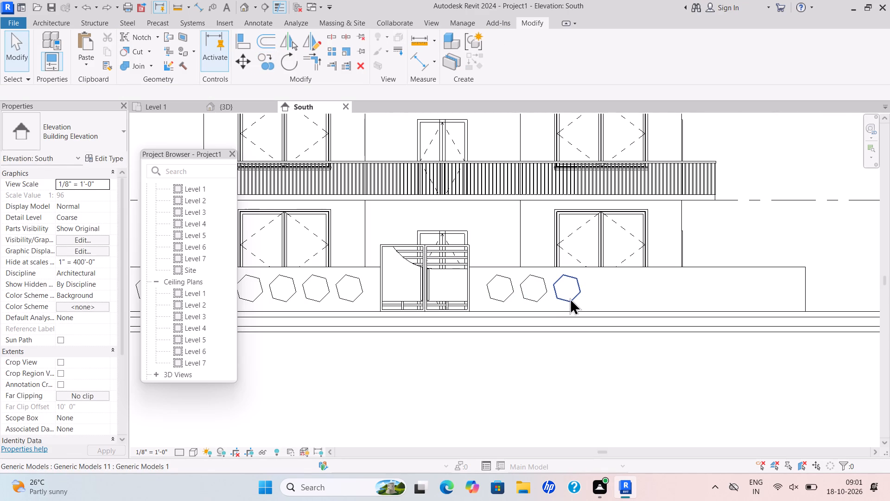
# Copy the last hexagon beyond the gate toward the wall's right end, making six multiple copies spaced 3' apart.
pyautogui.click(570, 298)
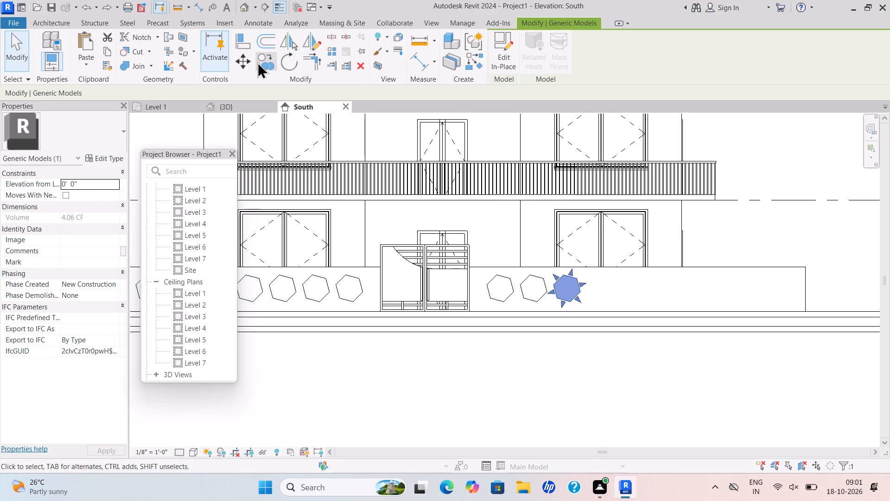
pyautogui.click(268, 67)
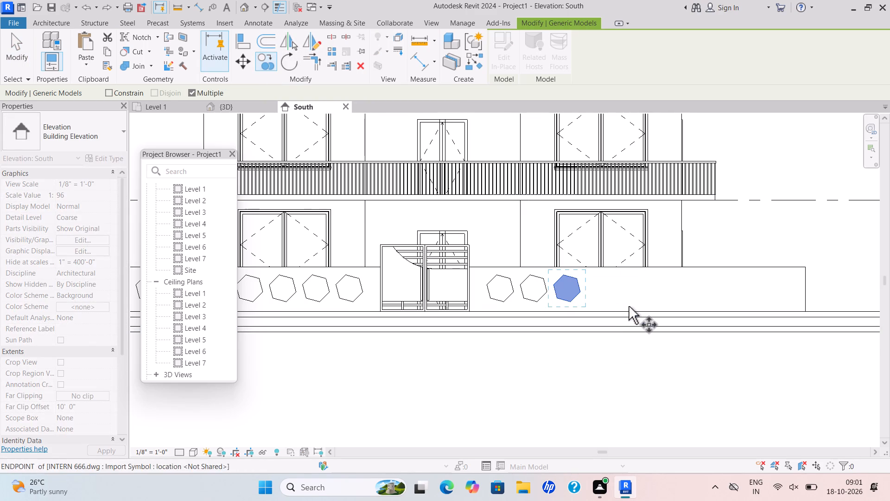
pyautogui.moveTo(629, 306); pyautogui.dragTo(528, 324, button='middle')
pyautogui.click(487, 322)
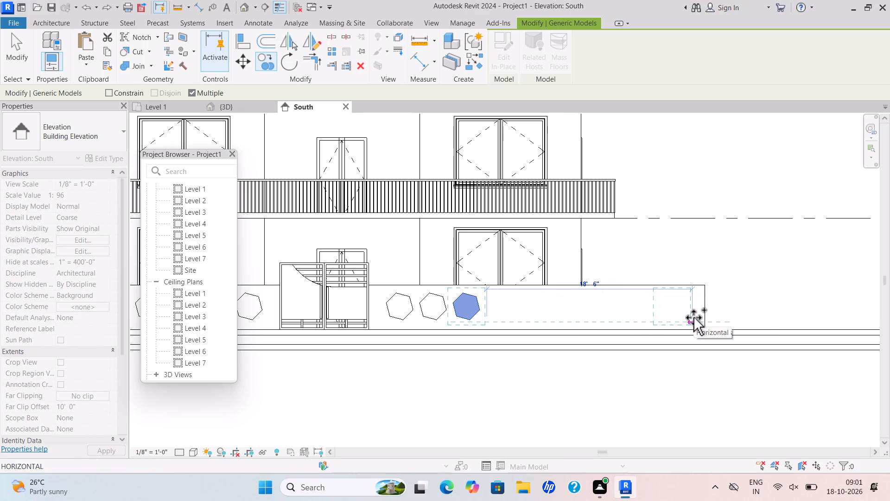
pyautogui.write("3'")
pyautogui.press('Return')
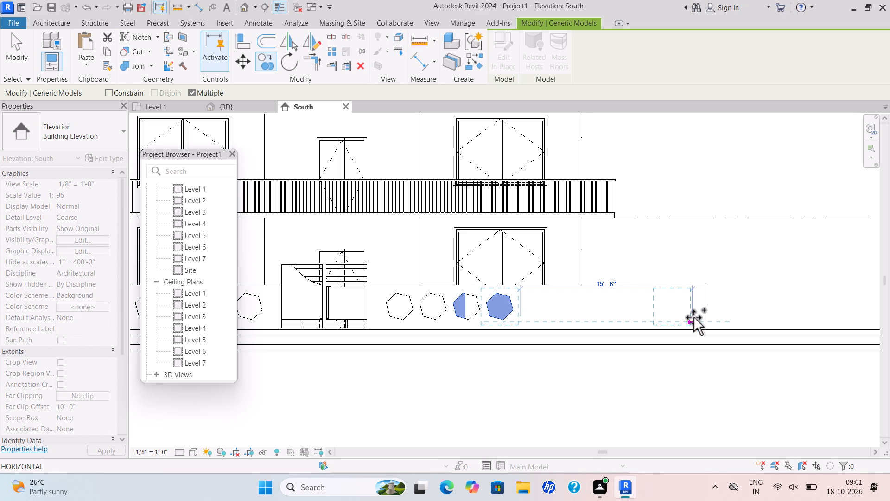
pyautogui.write("3'")
pyautogui.press('Return')
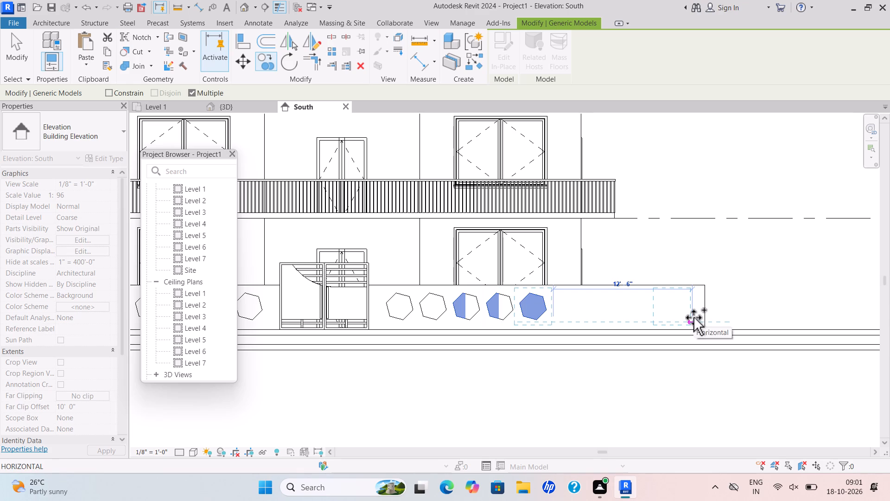
pyautogui.write("3'")
pyautogui.press('Return')
pyautogui.write("3'")
pyautogui.press('Return')
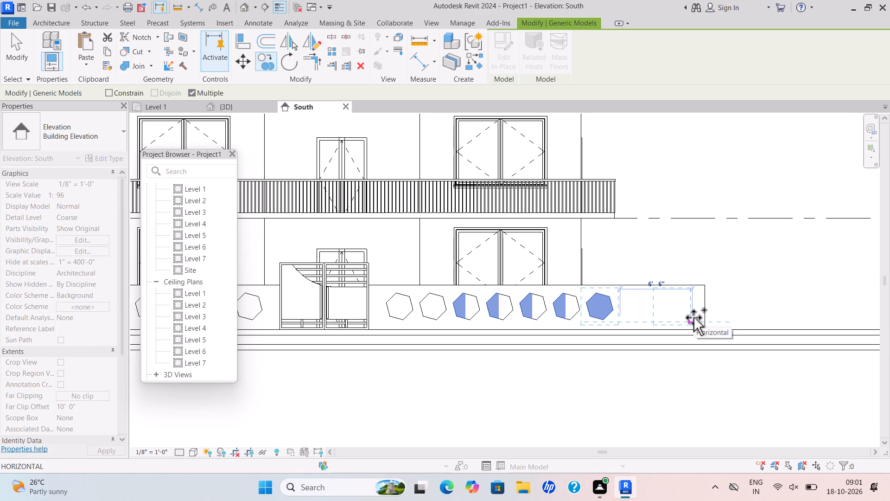
pyautogui.write("3'")
pyautogui.press('Return')
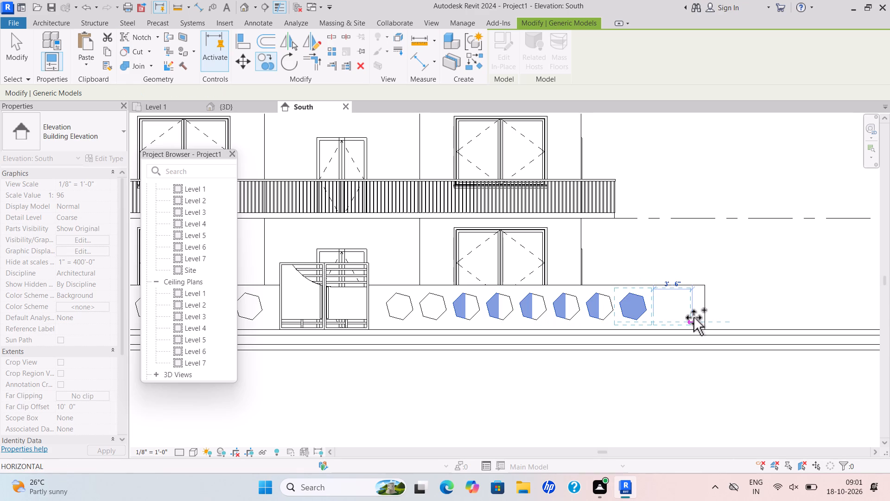
pyautogui.write("3'")
pyautogui.press('Return')
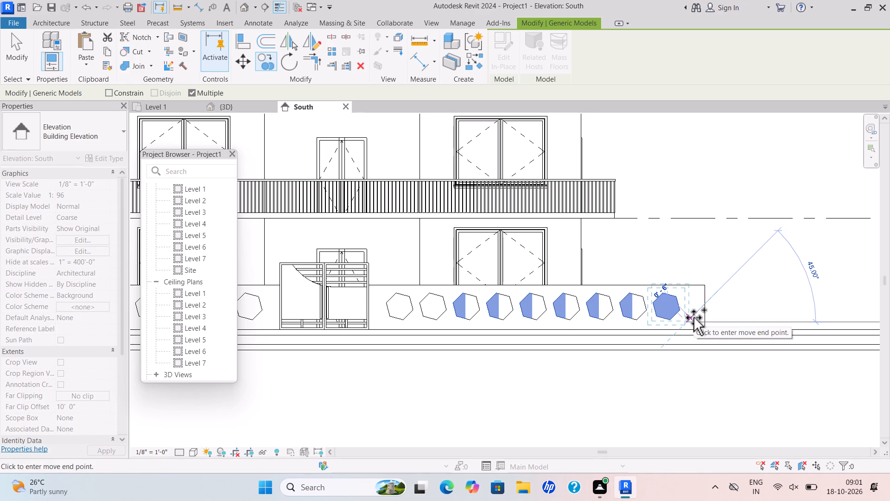
pyautogui.press('Escape')
pyautogui.press('Escape')
# Examine the hexagon rows along the front boundary wall in the 3D view.
pyautogui.scroll(-5, 565, 331)
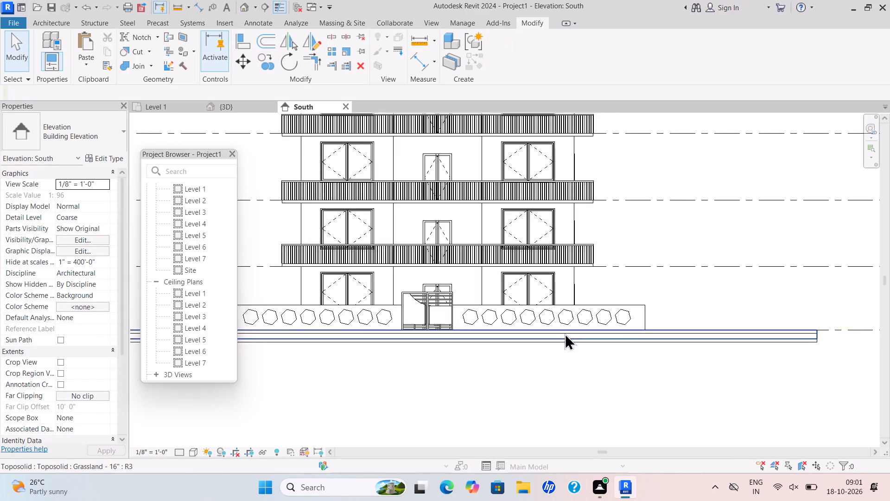
pyautogui.click(243, 105)
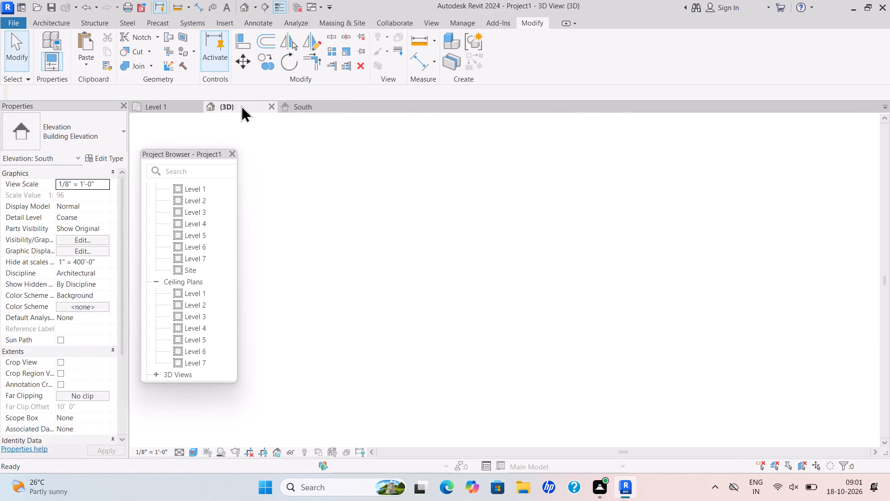
pyautogui.scroll(2, 424, 344)
pyautogui.scroll(-3, 425, 335)
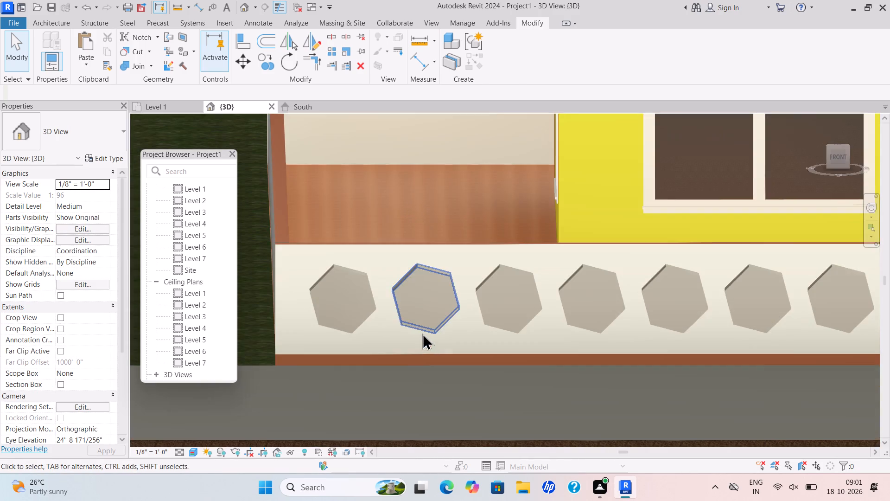
pyautogui.scroll(-5, 387, 301)
pyautogui.moveTo(394, 301); pyautogui.dragTo(317, 344, button='middle')
pyautogui.scroll(2, 325, 351)
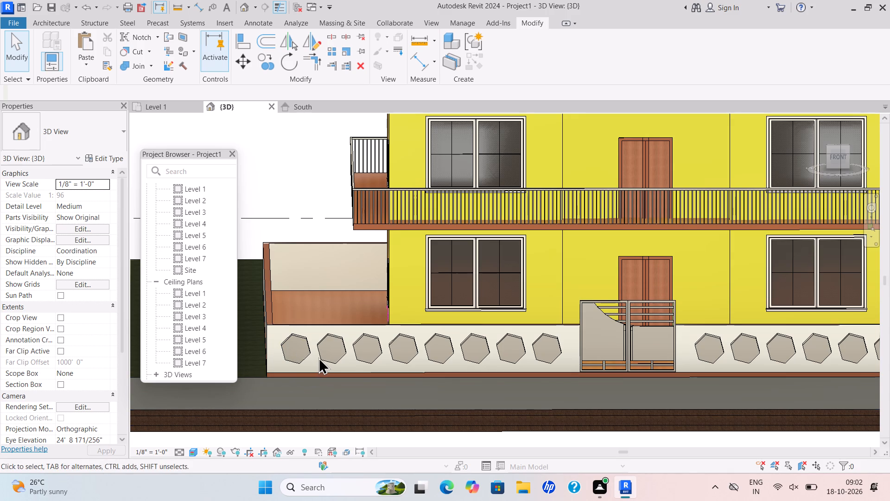
# Edit the first hexagon at the boundary wall's left end in place, paint its front face with Carpet (1), and finish the model.
pyautogui.click(307, 352)
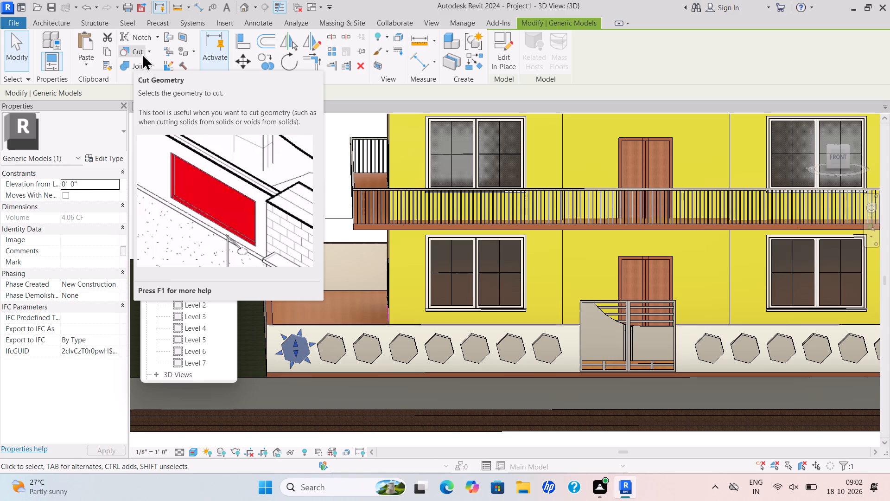
pyautogui.click(505, 43)
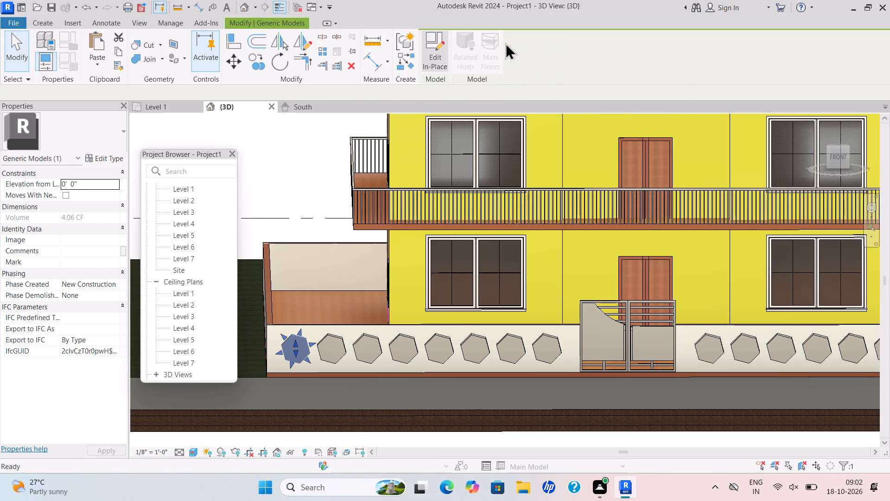
pyautogui.click(185, 54)
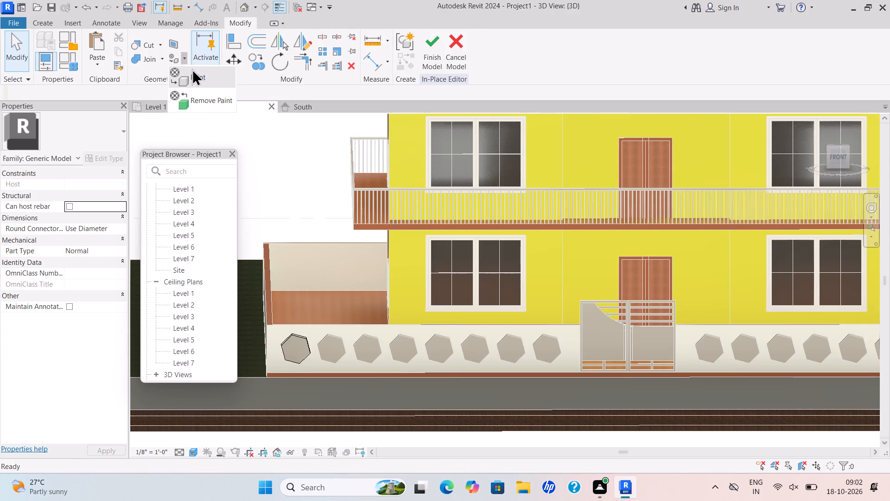
pyautogui.click(193, 70)
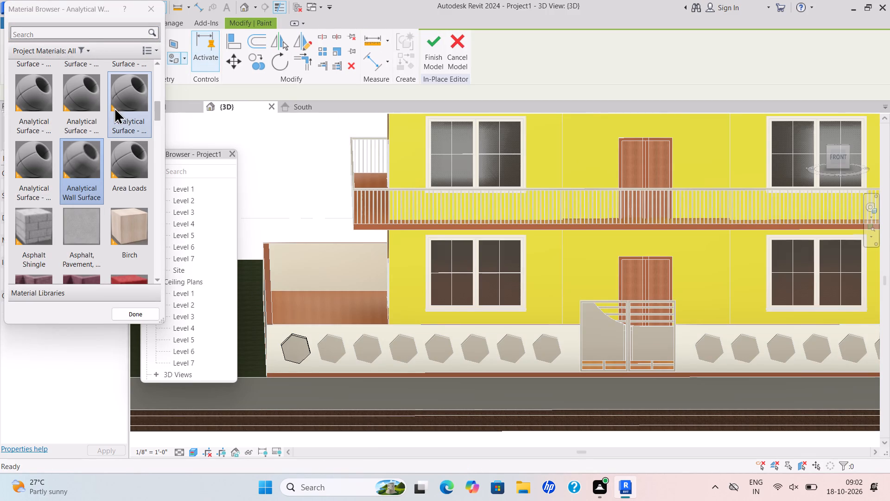
pyautogui.scroll(-2, 114, 107)
pyautogui.scroll(1, 112, 116)
pyautogui.click(125, 91)
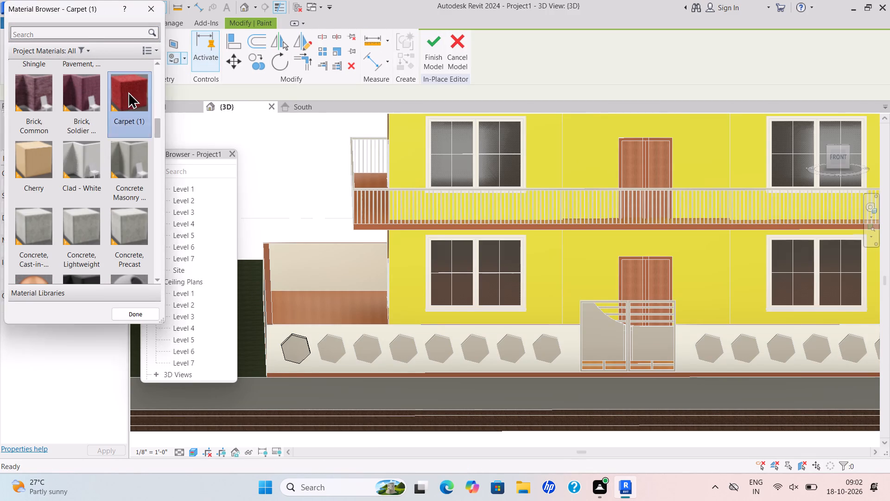
pyautogui.click(285, 347)
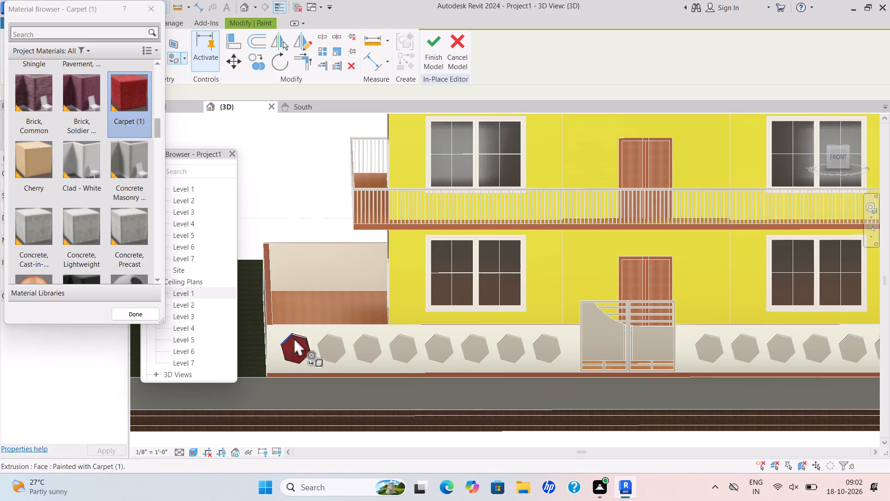
pyautogui.click(430, 41)
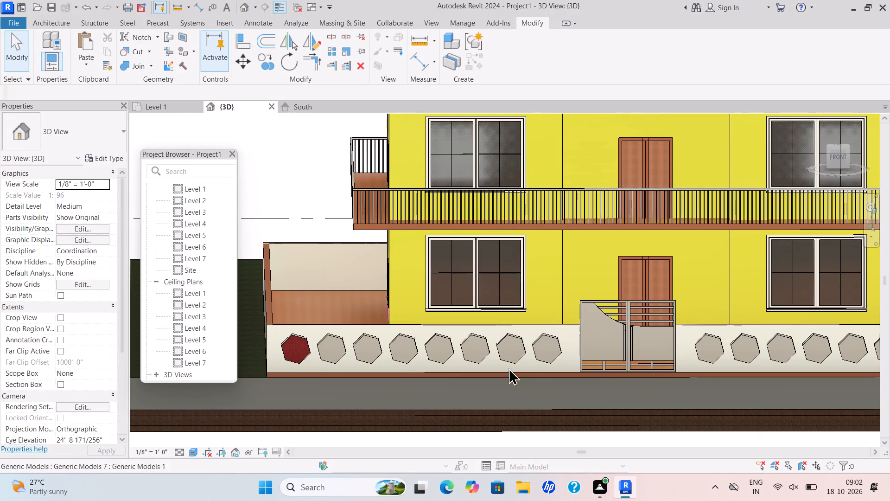
# Edit the third hexagon from the wall's left end in place and paint its front face with Carpet (1).
pyautogui.click(363, 361)
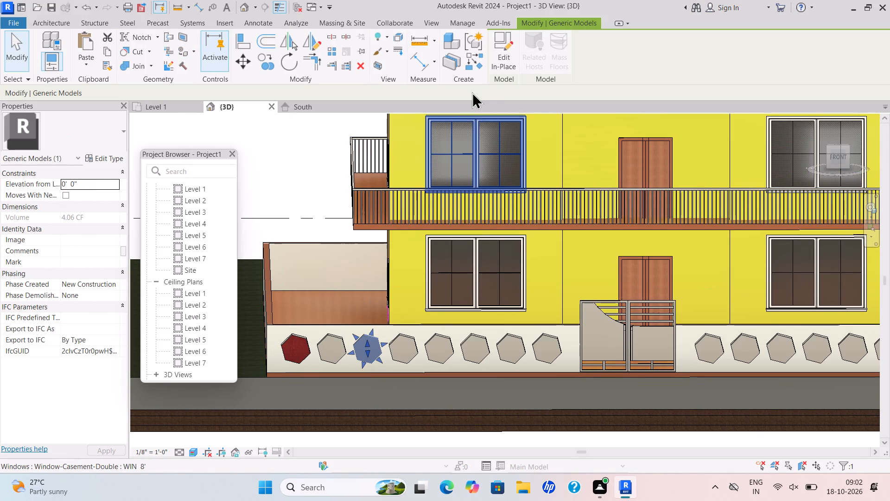
pyautogui.click(507, 58)
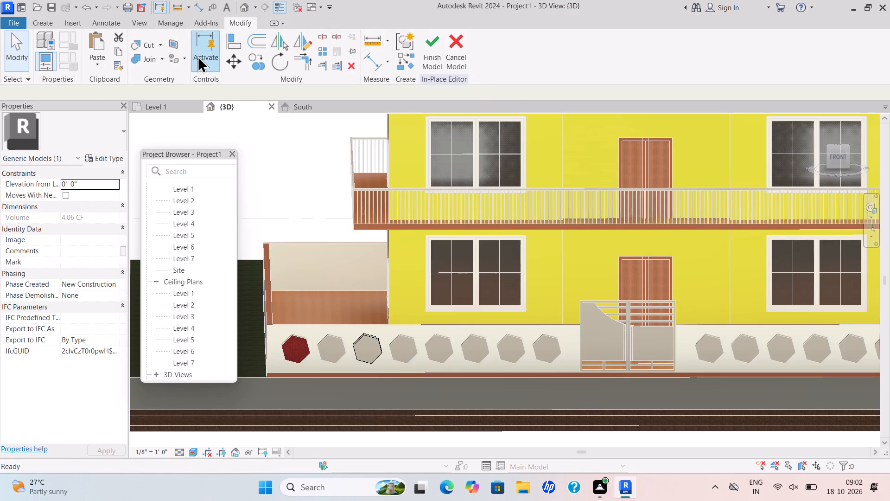
pyautogui.click(184, 57)
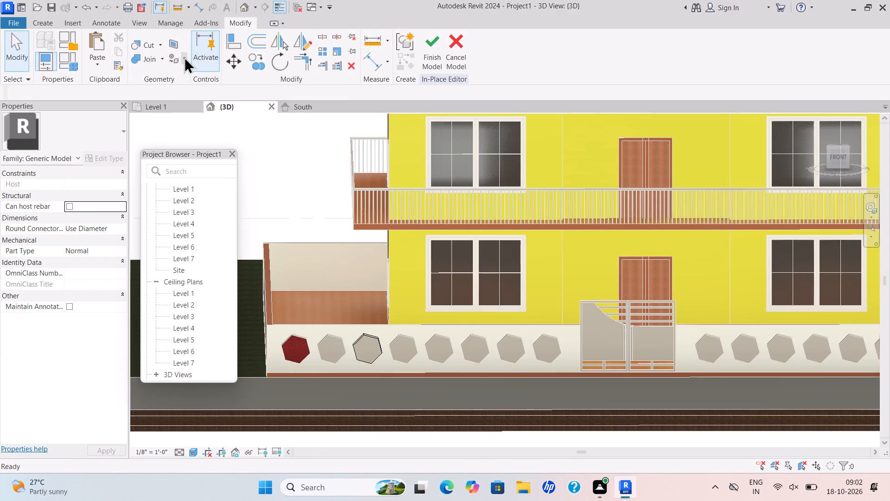
pyautogui.click(185, 74)
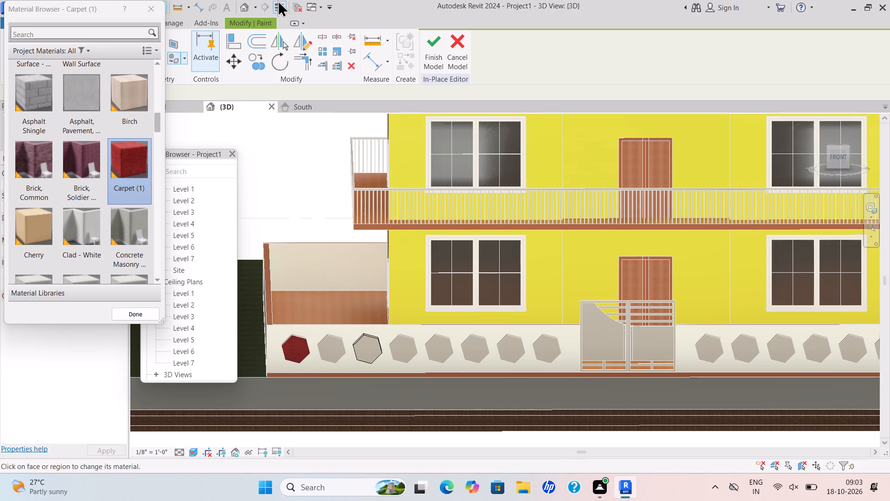
pyautogui.click(103, 172)
pyautogui.click(136, 176)
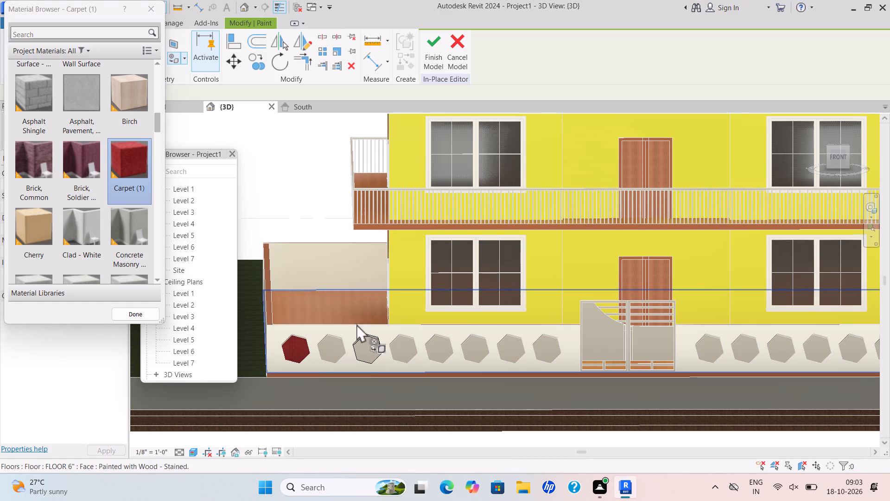
pyautogui.click(352, 348)
pyautogui.click(427, 58)
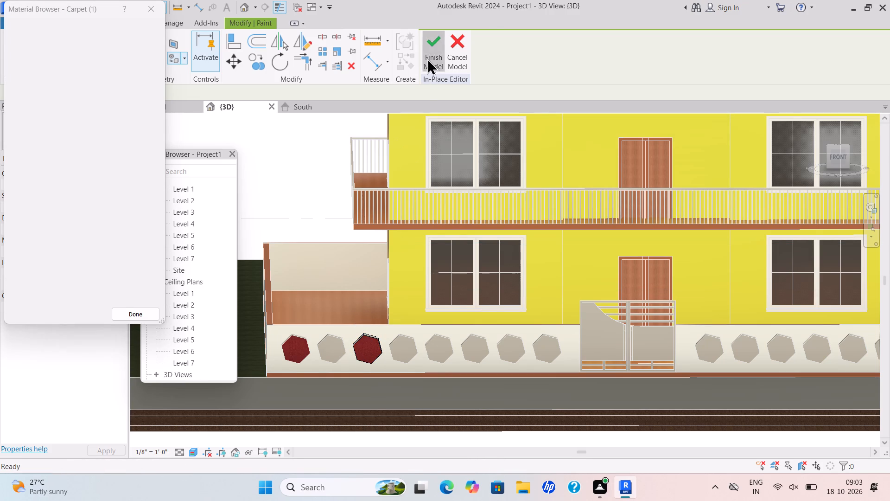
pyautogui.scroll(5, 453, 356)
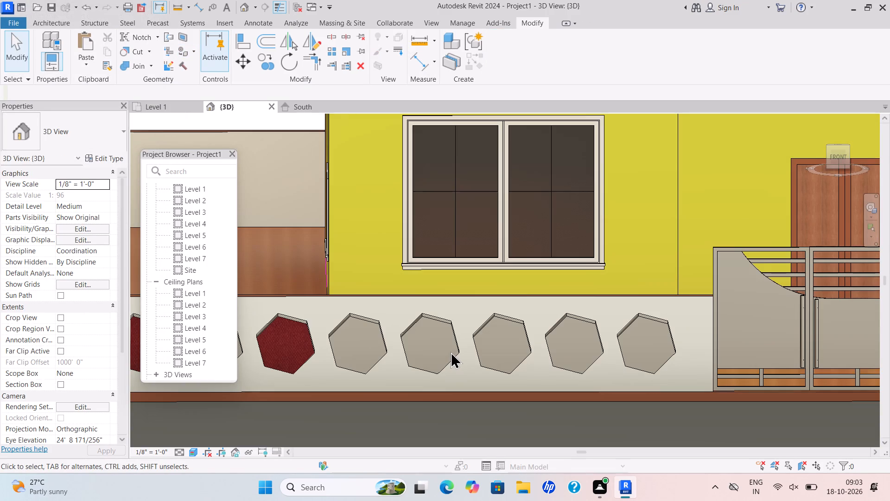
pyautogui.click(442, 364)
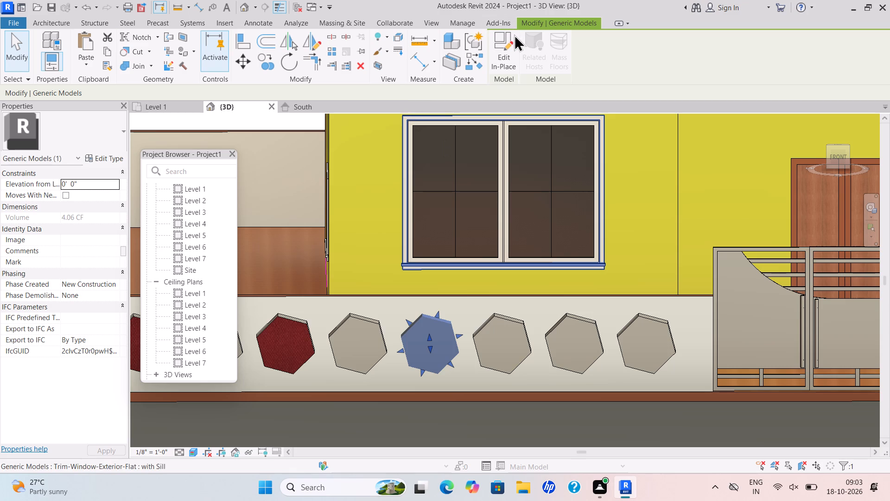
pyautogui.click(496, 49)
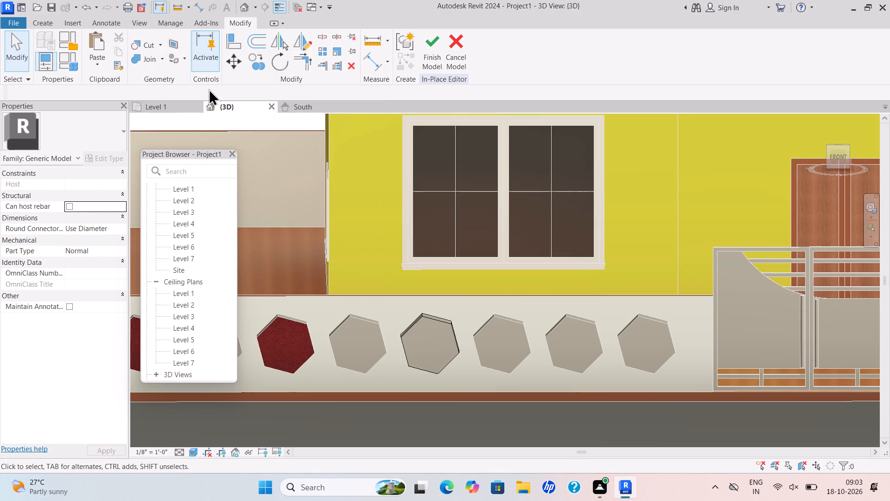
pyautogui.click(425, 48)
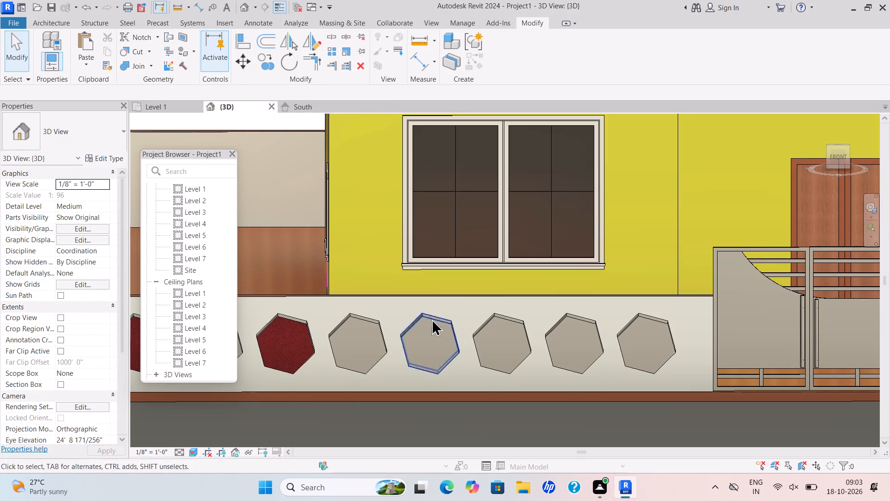
# Edit the fifth hexagon from the wall's left end in place and paint its front face with Carpet (1).
pyautogui.click(443, 313)
pyautogui.click(496, 48)
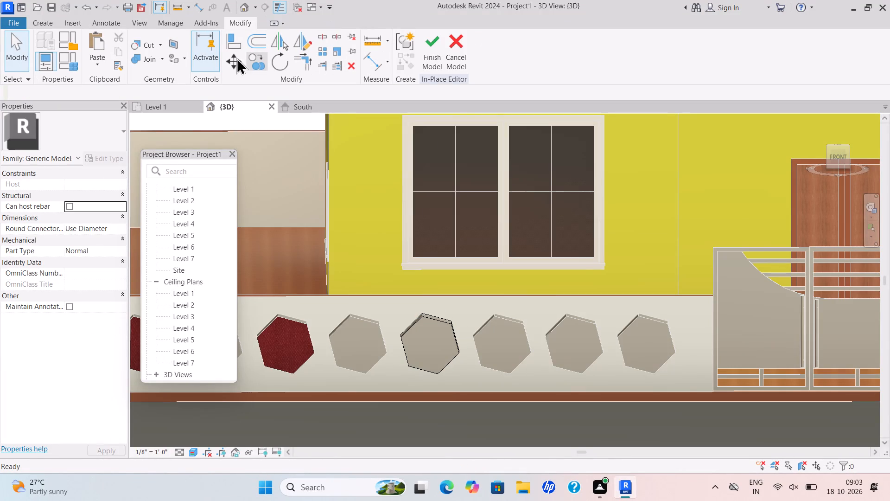
pyautogui.click(187, 56)
pyautogui.click(184, 72)
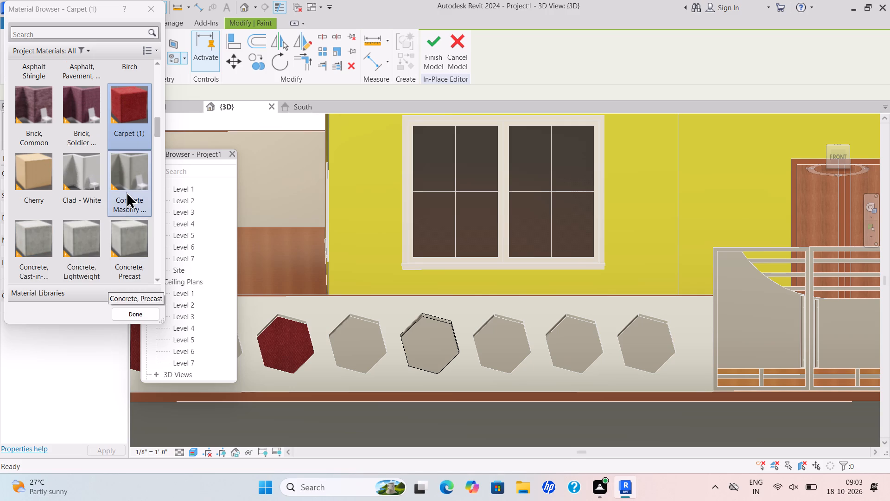
pyautogui.scroll(1, 126, 192)
pyautogui.scroll(-1, 126, 192)
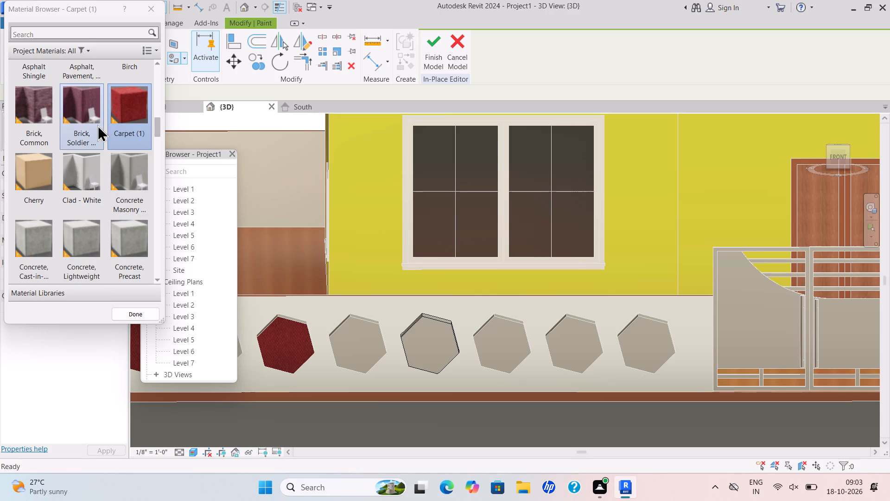
pyautogui.click(120, 113)
pyautogui.moveTo(422, 347); pyautogui.dragTo(418, 347)
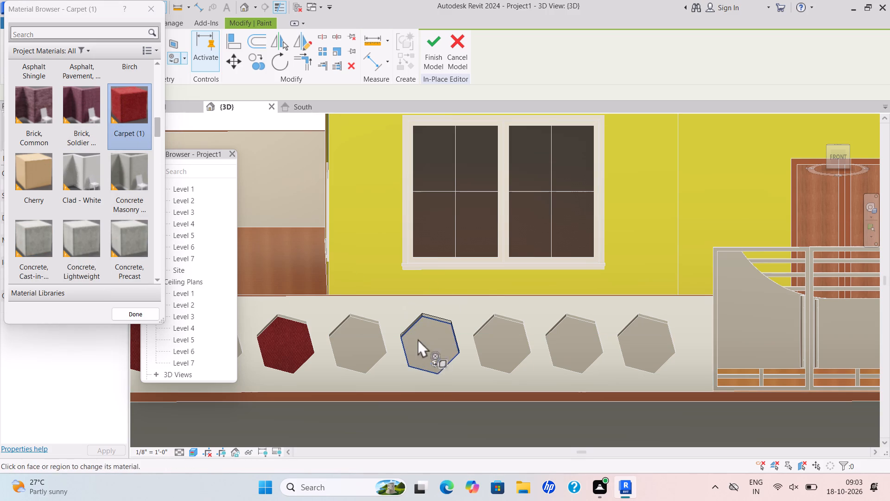
pyautogui.click(430, 42)
# Paint the front face of the seventh hexagon, second before the gate, with Carpet (1) through in-place editing.
pyautogui.scroll(2, 520, 330)
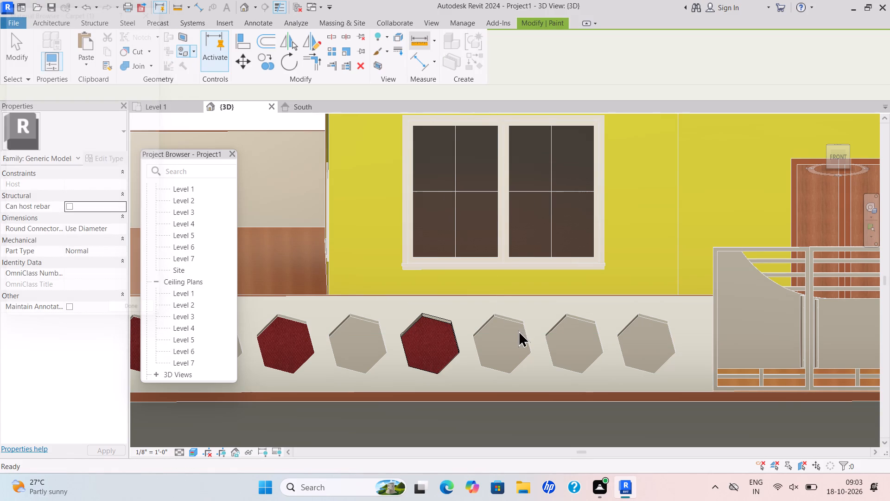
pyautogui.scroll(6, 518, 330)
pyautogui.scroll(-9, 520, 330)
pyautogui.moveTo(509, 327); pyautogui.dragTo(432, 323, button='middle')
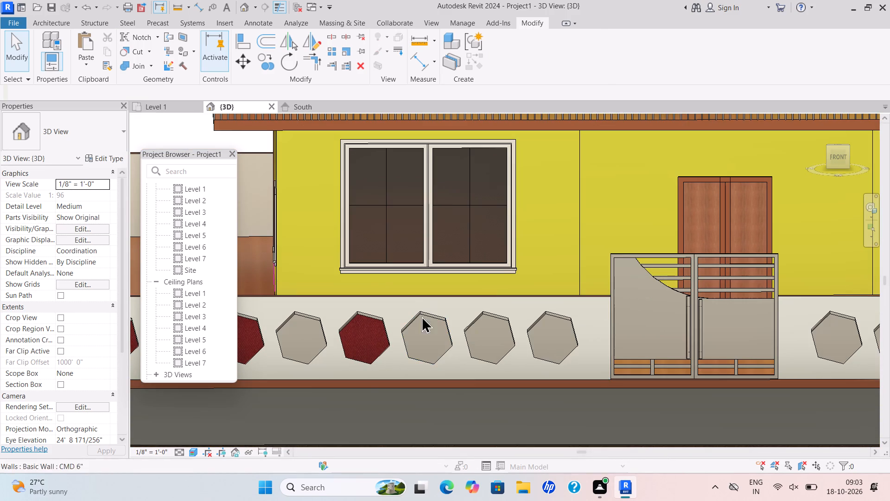
pyautogui.click(503, 324)
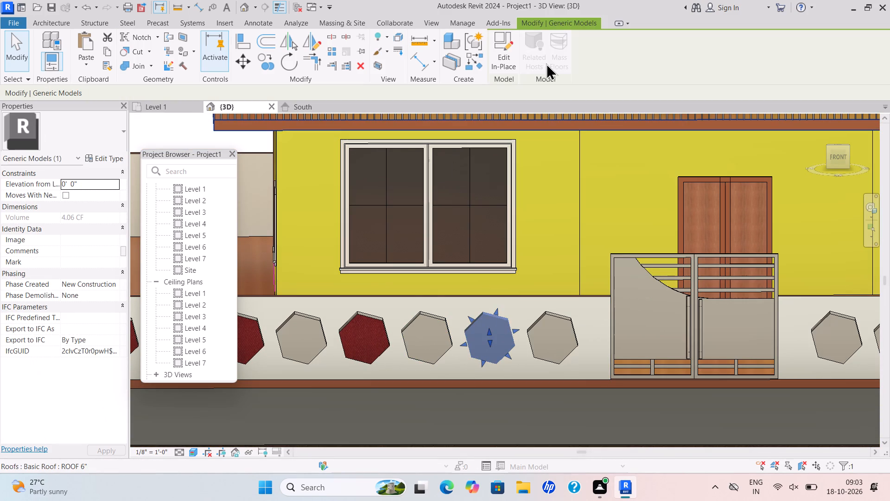
pyautogui.click(491, 51)
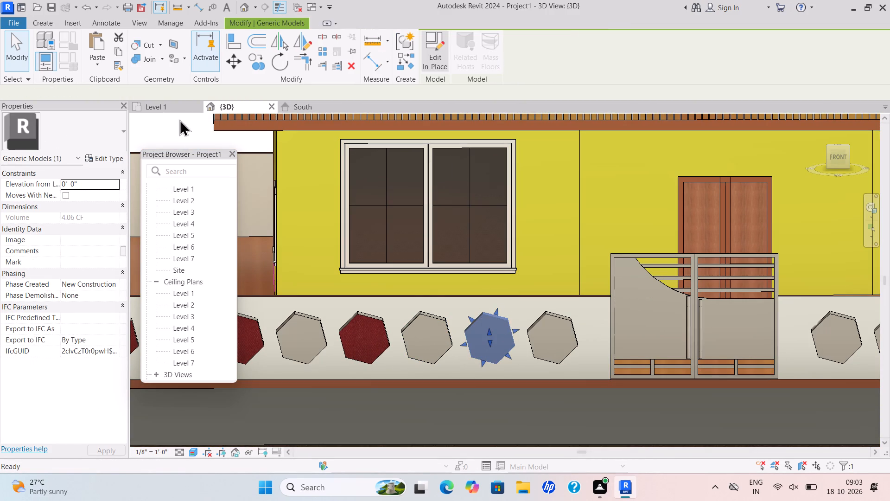
pyautogui.click(187, 58)
pyautogui.click(188, 74)
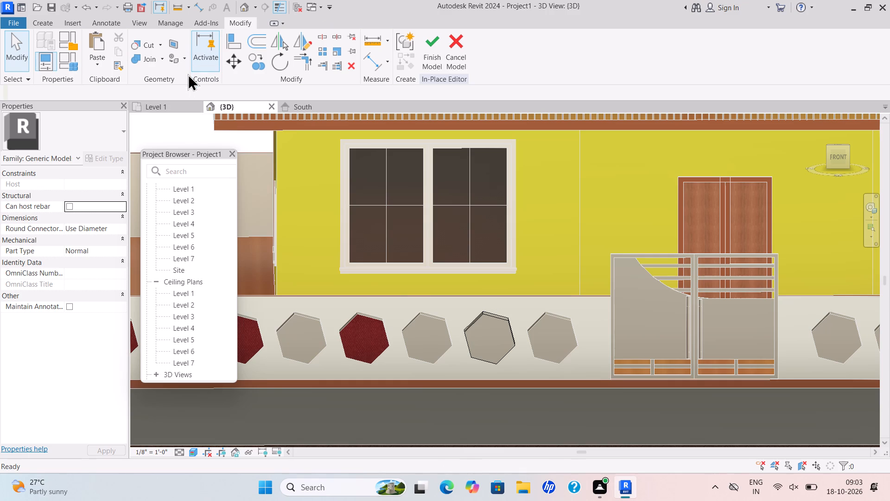
pyautogui.click(117, 156)
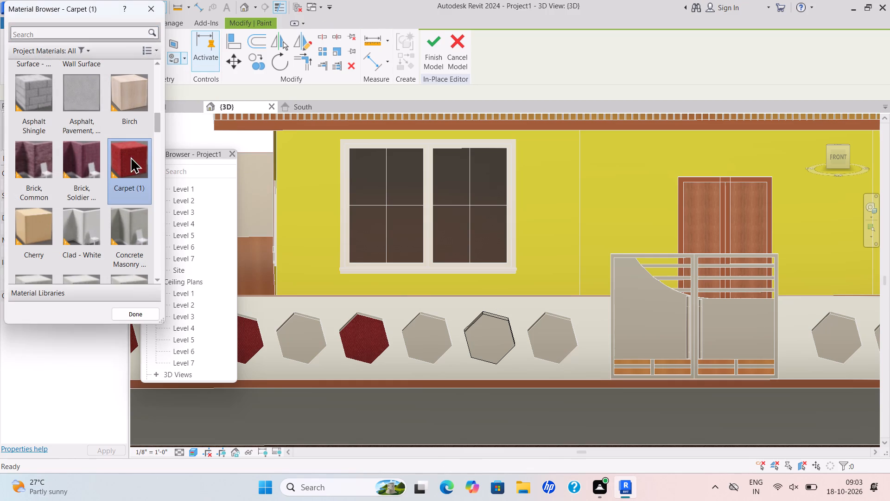
pyautogui.click(475, 333)
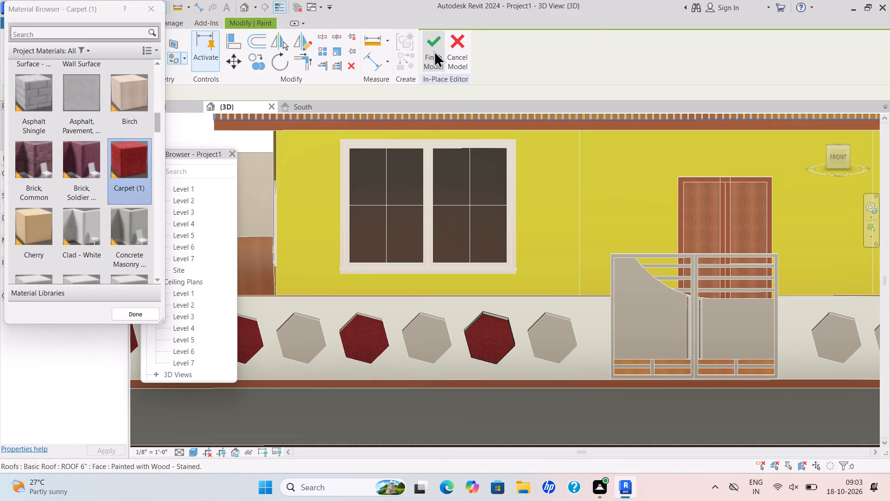
pyautogui.click(437, 47)
# Edit the first hexagon just past the gate in place and paint its front face with Carpet (1).
pyautogui.scroll(-4, 506, 346)
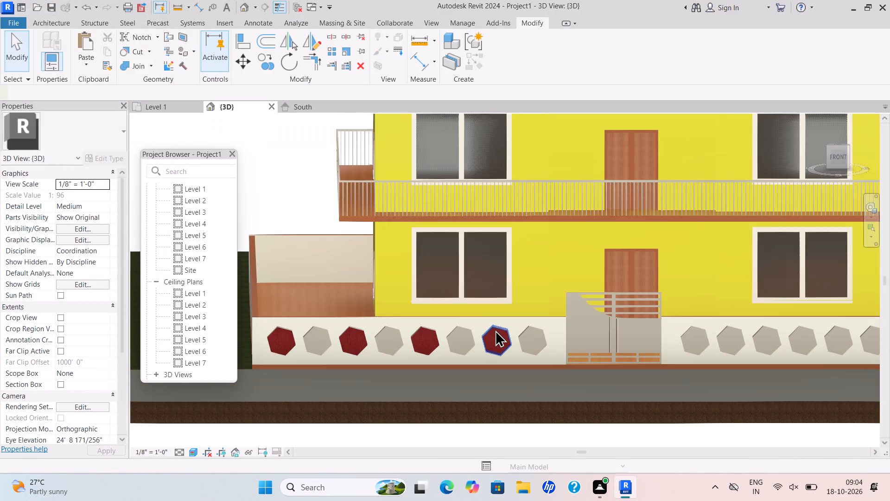
pyautogui.scroll(-3, 496, 328)
pyautogui.moveTo(486, 325); pyautogui.dragTo(408, 331, button='middle')
pyautogui.scroll(1, 408, 331)
pyautogui.scroll(4, 577, 329)
pyautogui.moveTo(582, 330); pyautogui.dragTo(445, 332, button='middle')
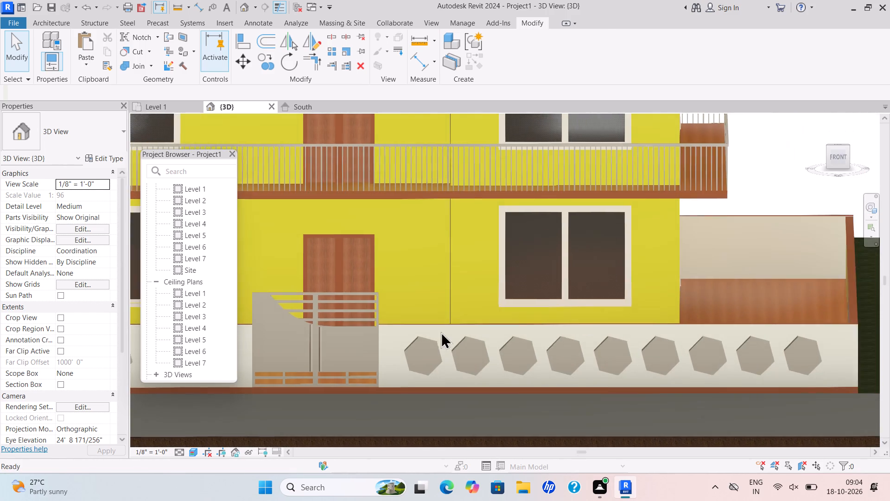
pyautogui.click(437, 369)
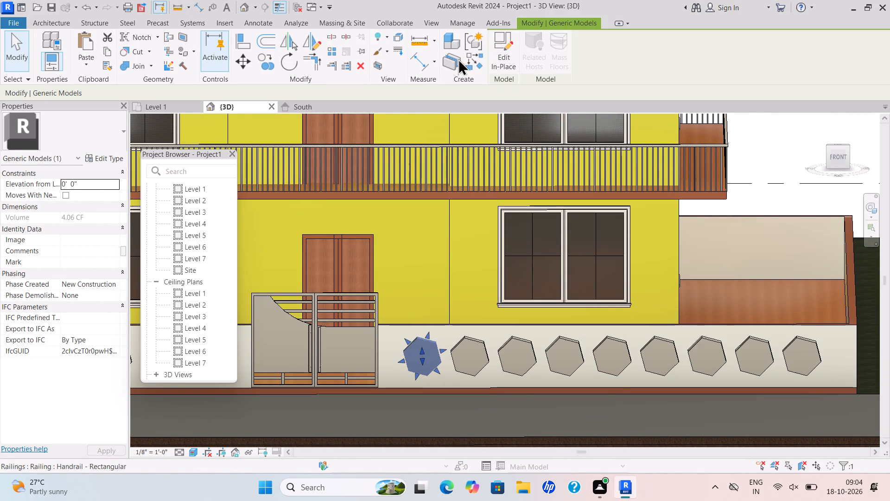
pyautogui.click(492, 52)
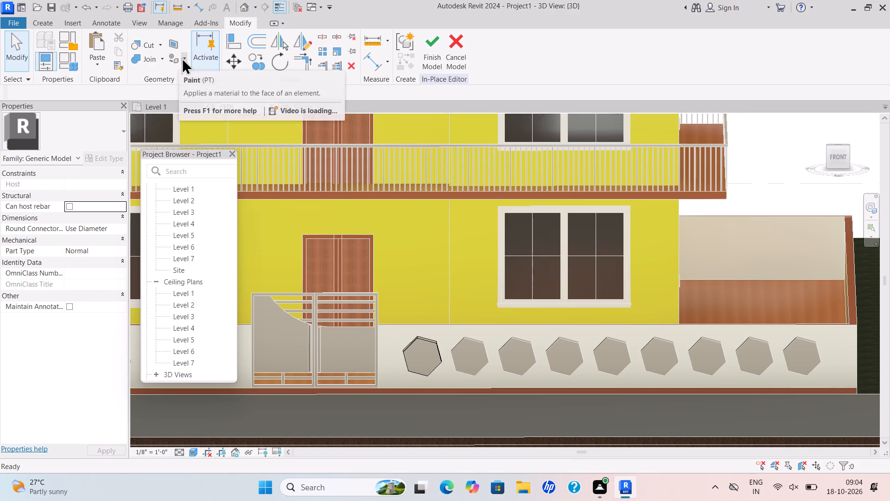
pyautogui.click(182, 58)
pyautogui.click(185, 71)
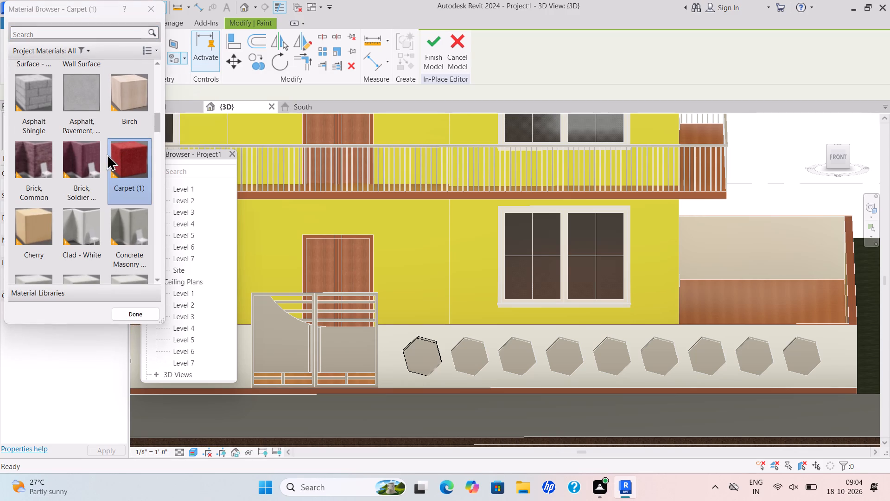
pyautogui.click(111, 160)
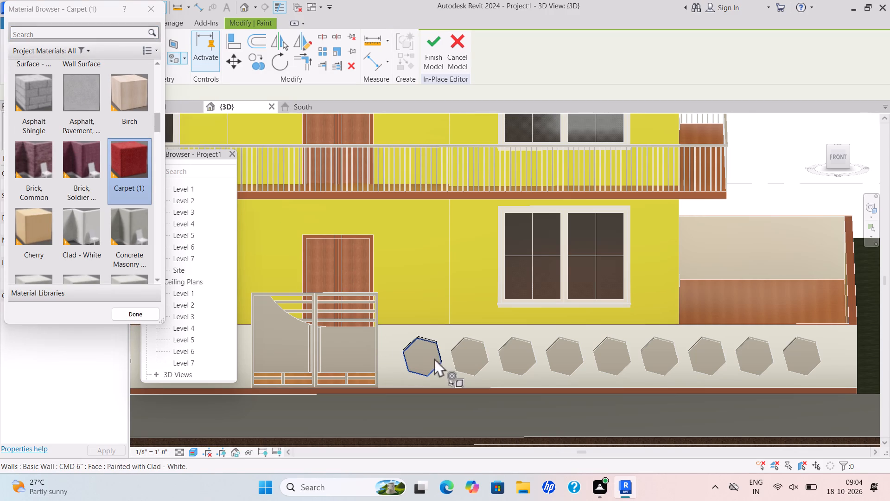
pyautogui.click(434, 358)
pyautogui.click(429, 46)
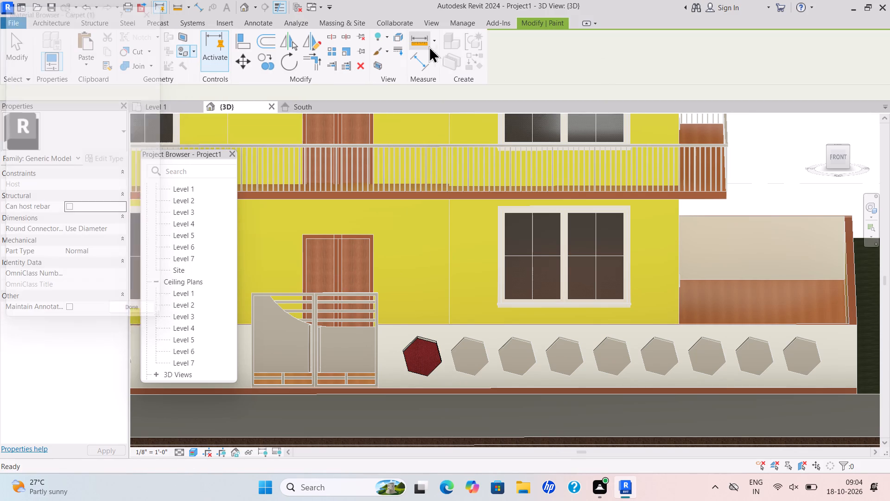
# Edit the third hexagon past the gate in place and paint its front face with Carpet (1).
pyautogui.scroll(8, 530, 356)
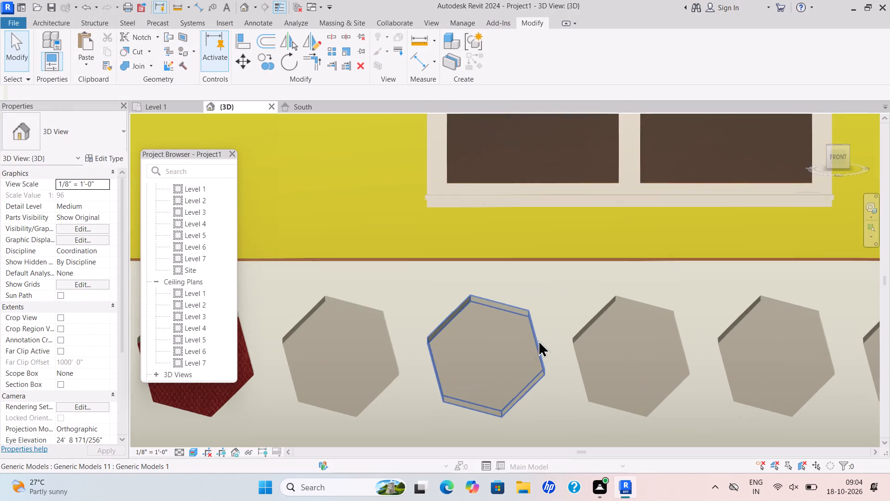
pyautogui.click(538, 340)
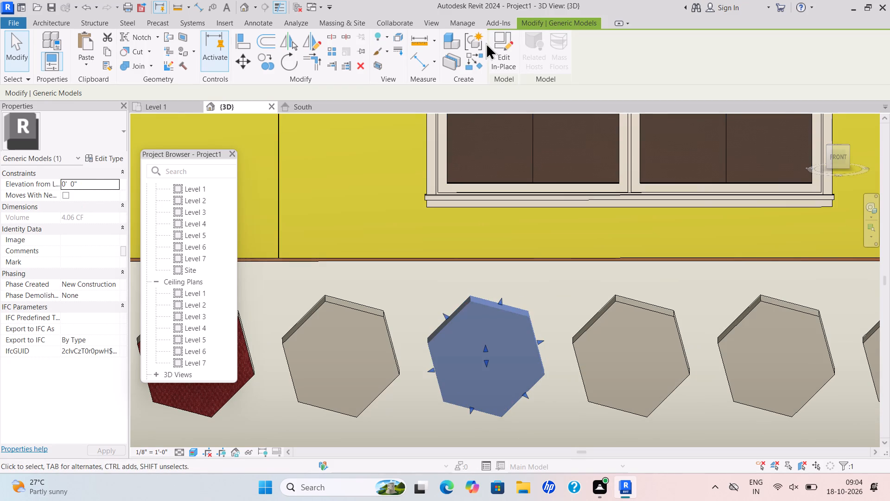
pyautogui.click(493, 51)
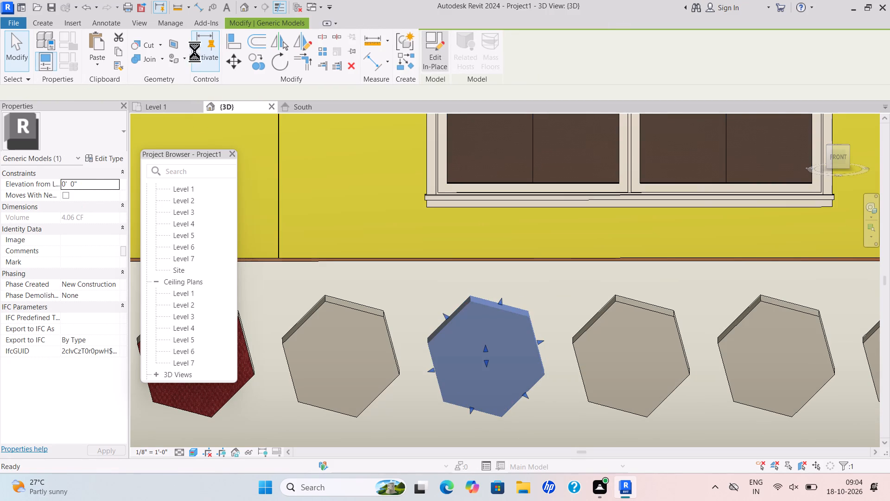
pyautogui.click(185, 57)
pyautogui.click(187, 74)
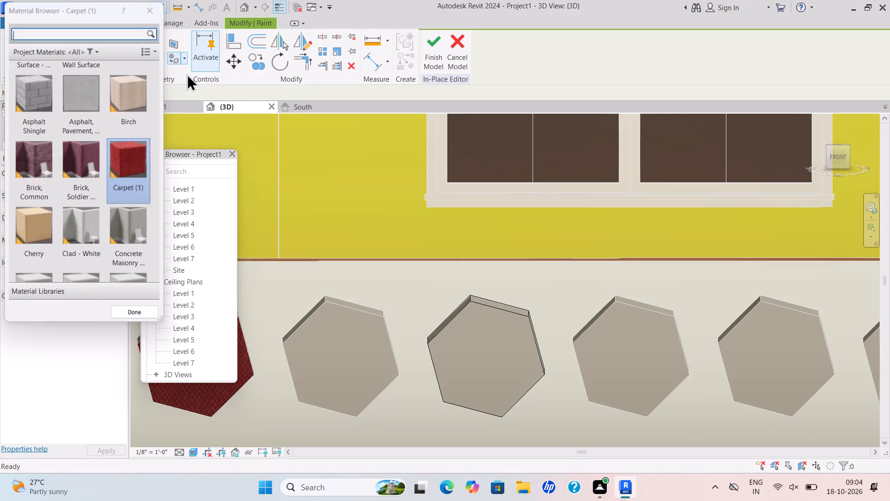
pyautogui.click(112, 167)
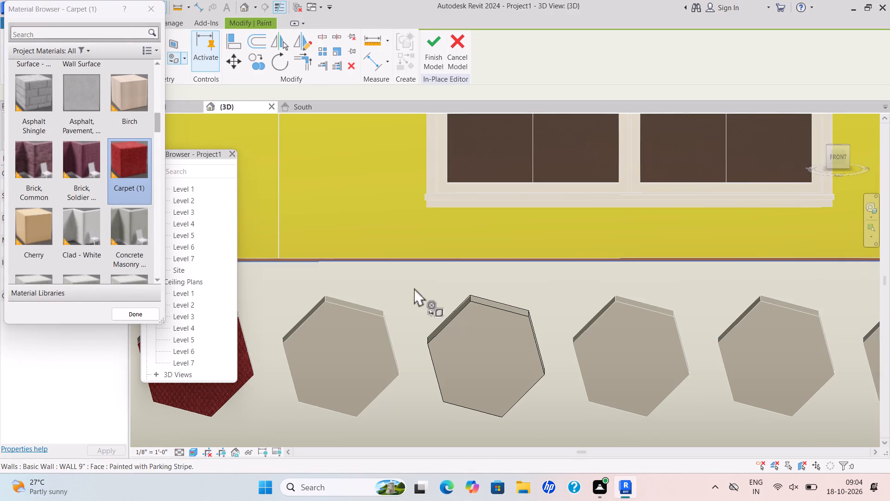
pyautogui.click(486, 327)
pyautogui.click(436, 44)
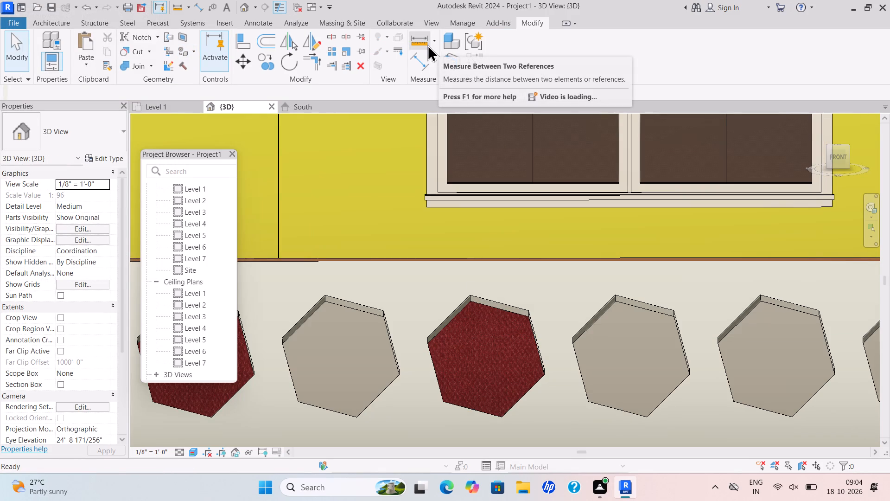
# Edit the fifth hexagon past the gate in place and paint its front face with Carpet (1).
pyautogui.scroll(-6, 503, 257)
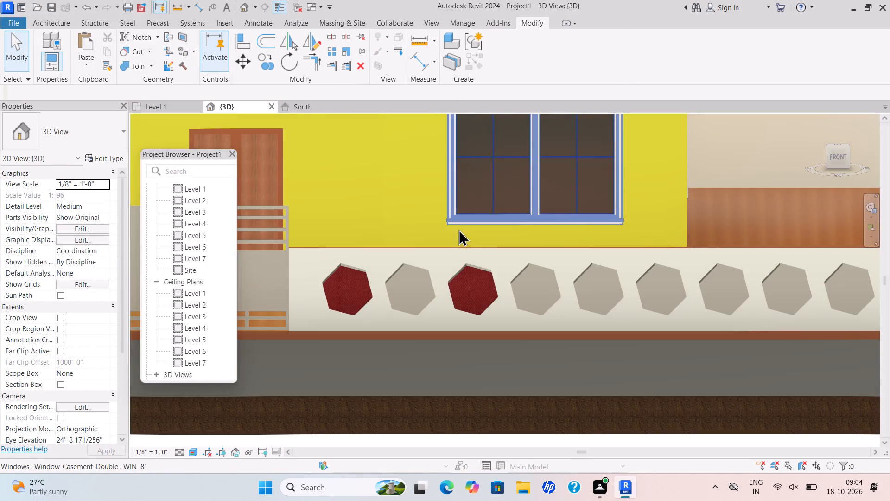
pyautogui.scroll(-2, 602, 241)
pyautogui.moveTo(598, 240); pyautogui.dragTo(515, 244, button='middle')
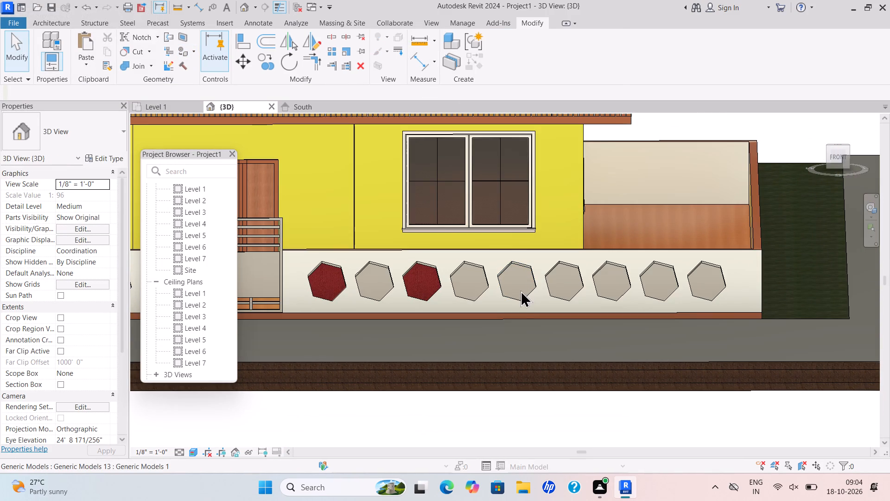
pyautogui.click(524, 299)
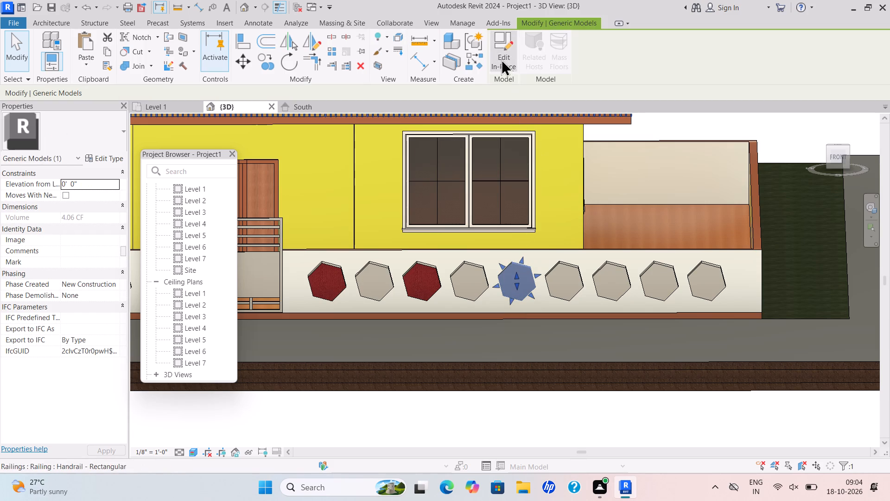
pyautogui.click(501, 59)
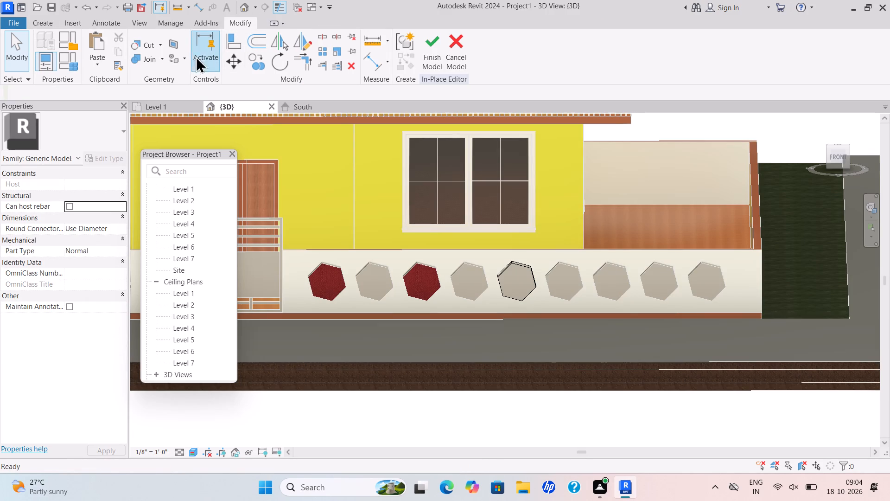
pyautogui.click(180, 58)
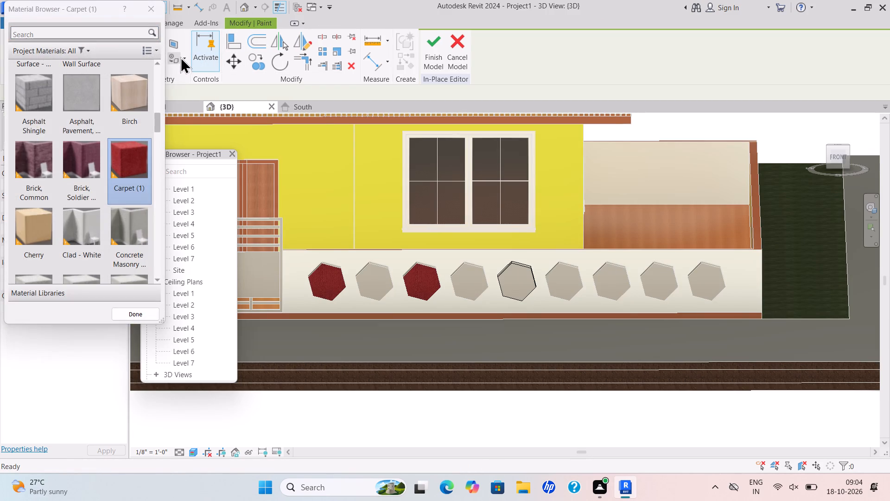
pyautogui.click(124, 161)
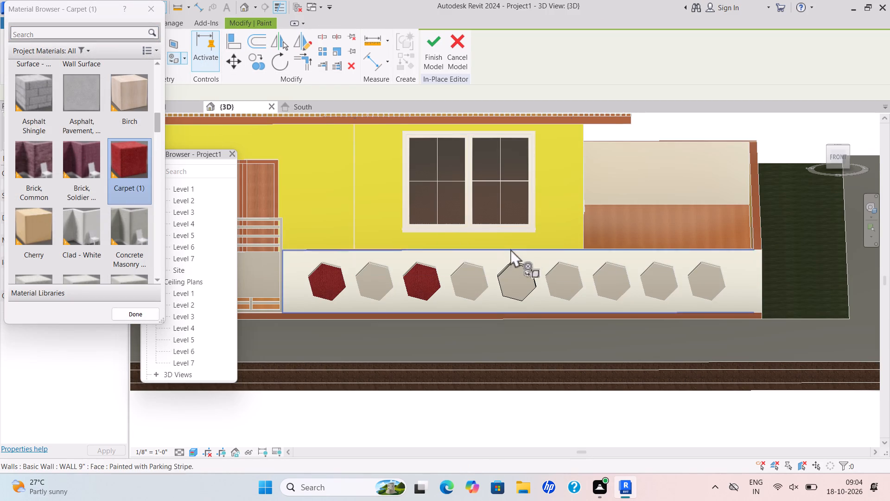
pyautogui.click(511, 275)
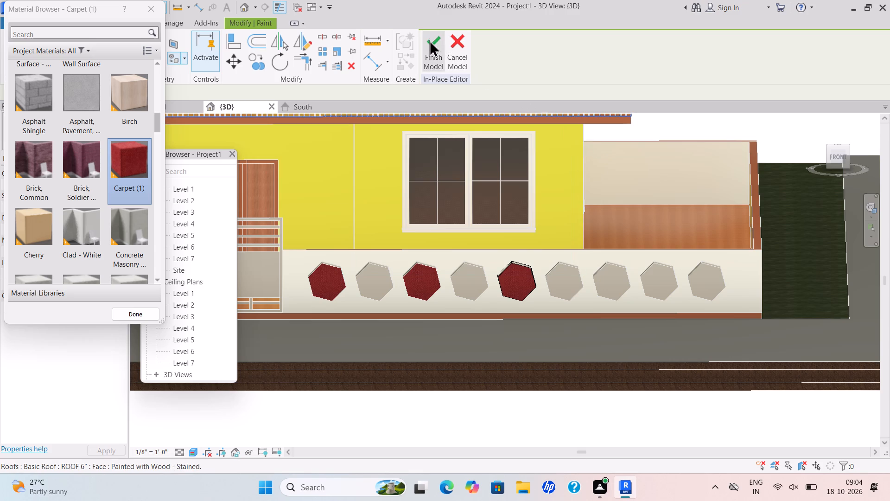
pyautogui.click(429, 40)
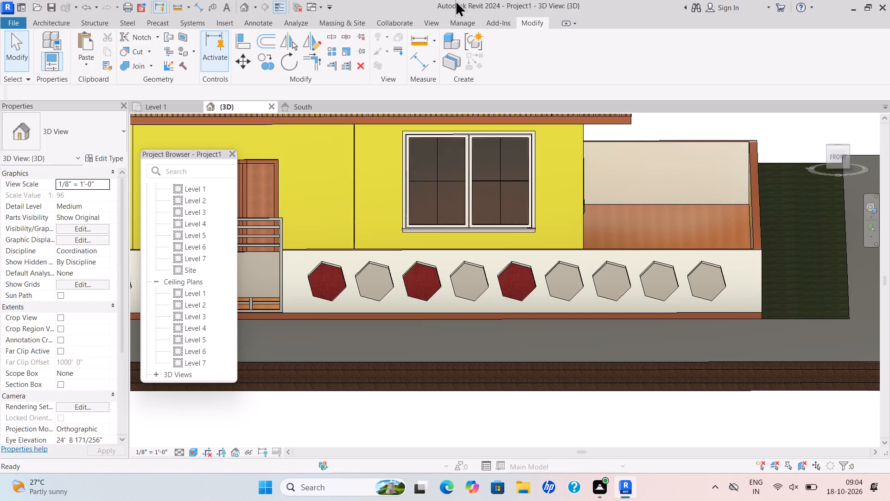
# Paint the front face of the seventh hexagon past the gate with Carpet (1) through in-place editing.
pyautogui.click(597, 283)
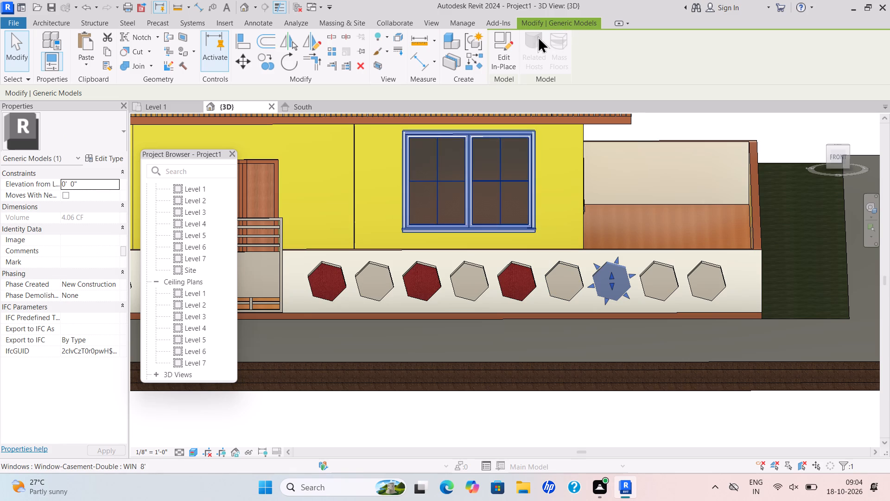
pyautogui.click(510, 52)
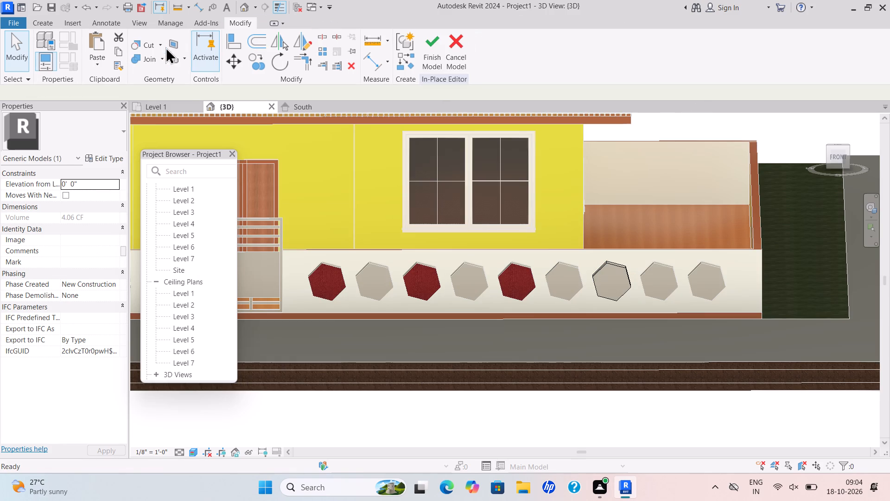
pyautogui.click(184, 53)
pyautogui.click(185, 73)
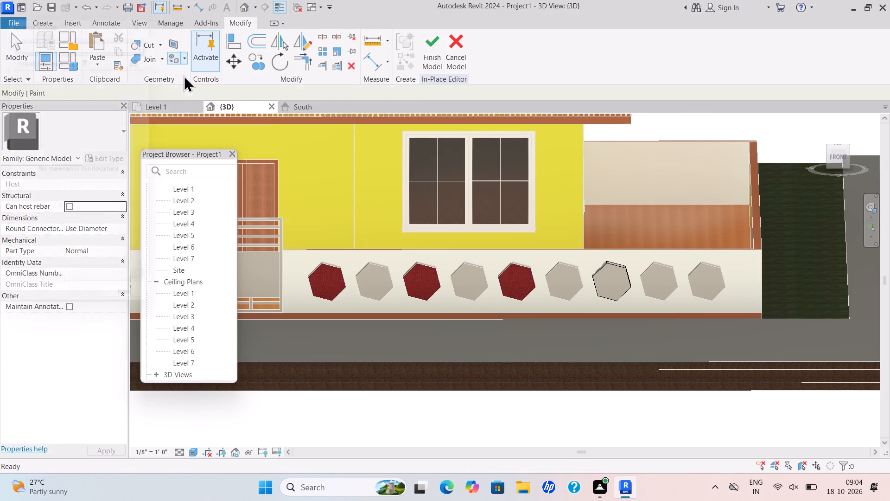
pyautogui.click(140, 155)
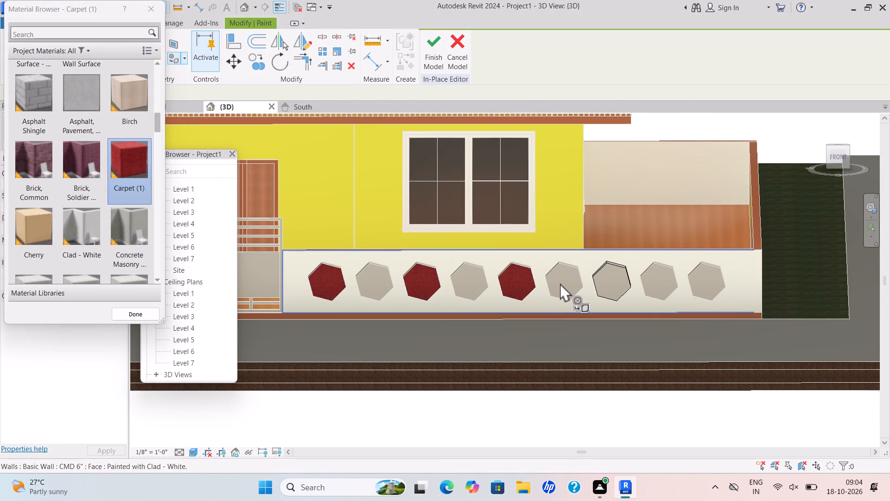
pyautogui.click(636, 286)
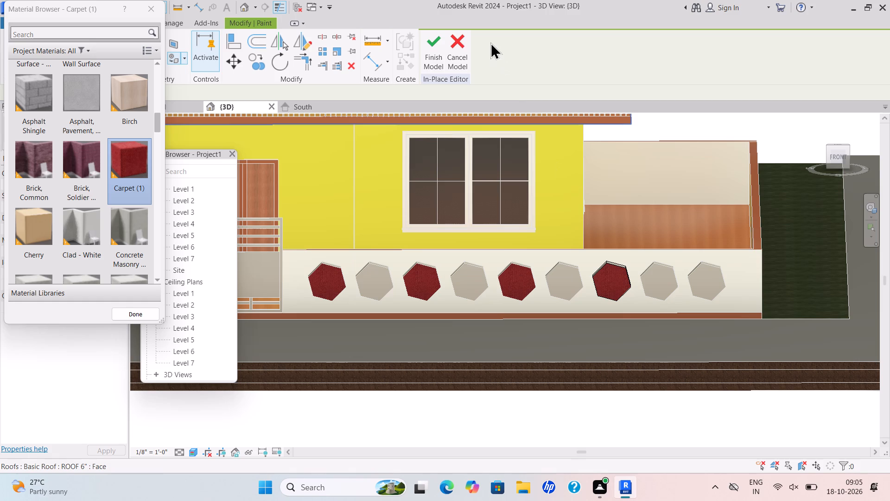
pyautogui.click(432, 49)
# Edit the ninth hexagon past the gate, at the wall's right end, in place and paint its front face with Carpet (1).
pyautogui.scroll(-2, 579, 245)
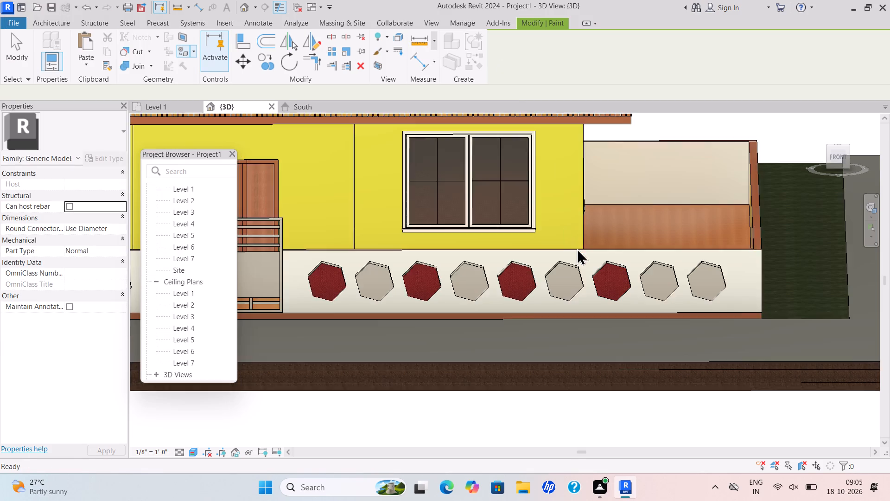
pyautogui.scroll(-2, 577, 248)
pyautogui.scroll(-2, 670, 248)
pyautogui.middleClick(670, 248)
pyautogui.moveTo(660, 254); pyautogui.dragTo(658, 252, button='middle')
pyautogui.scroll(-1, 660, 252)
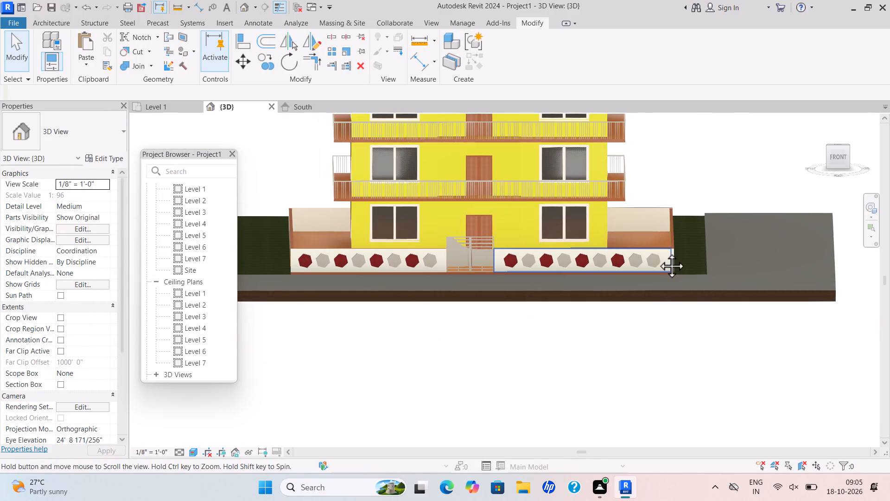
pyautogui.moveTo(658, 252); pyautogui.dragTo(553, 281, button='middle')
pyautogui.scroll(5, 546, 280)
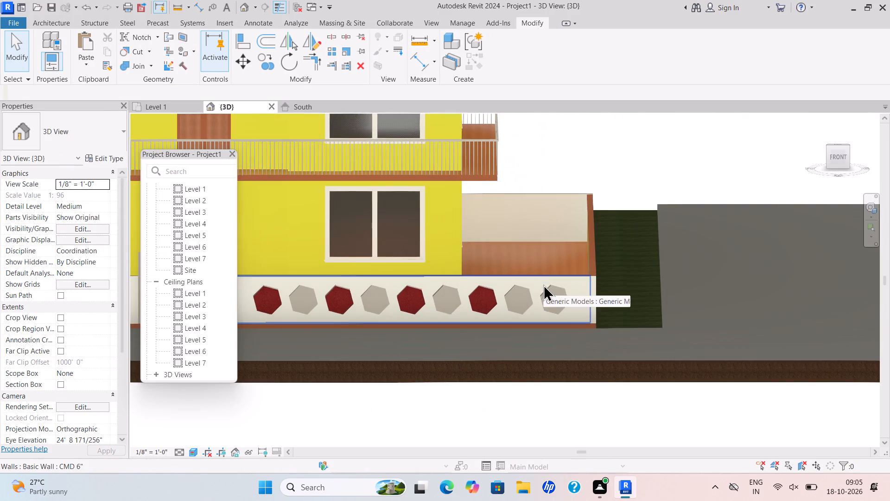
pyautogui.click(544, 304)
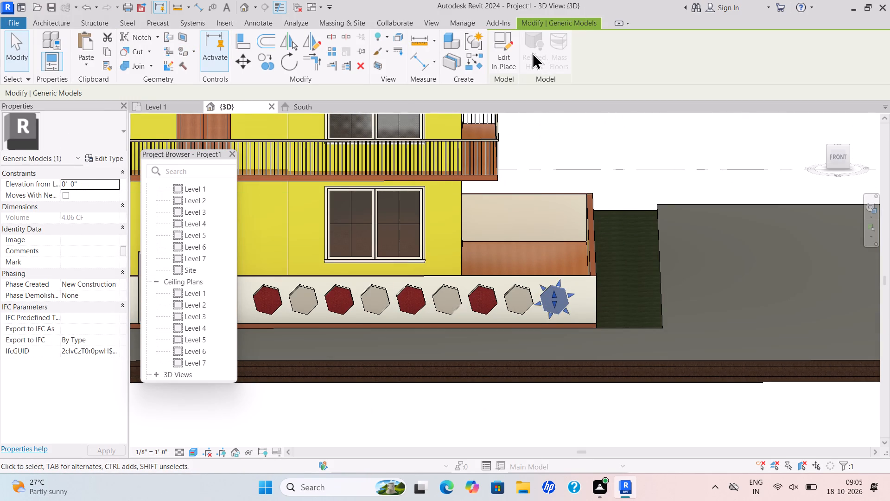
pyautogui.moveTo(501, 51); pyautogui.dragTo(494, 51)
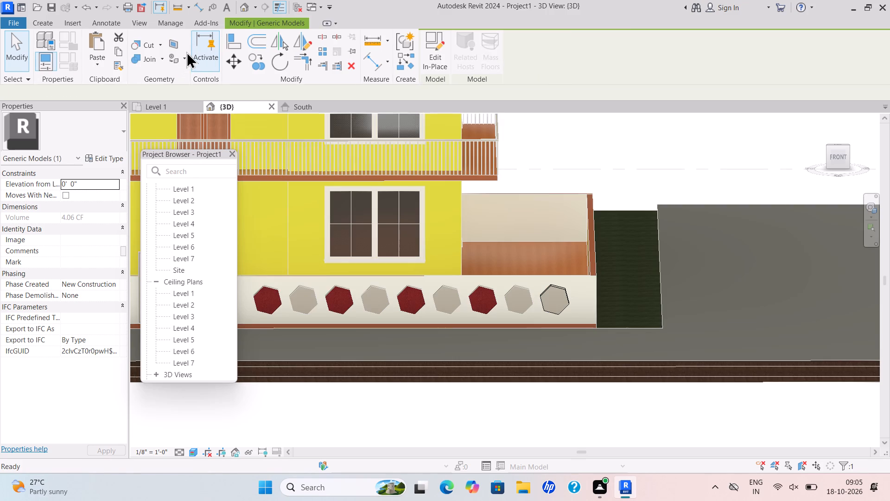
pyautogui.click(182, 59)
pyautogui.click(188, 78)
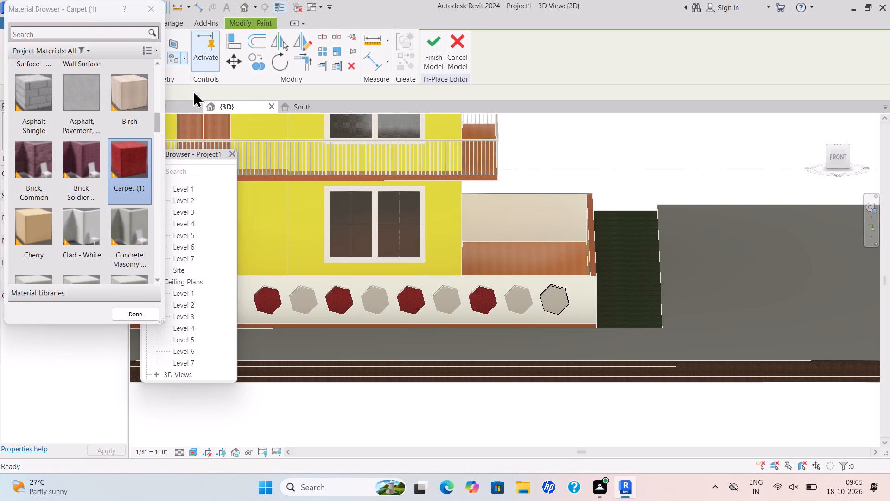
pyautogui.click(134, 147)
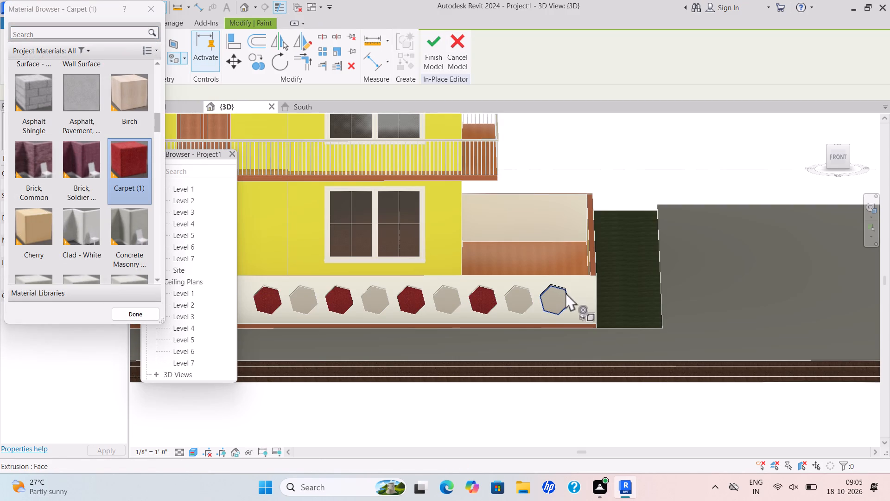
pyautogui.click(566, 292)
pyautogui.click(429, 46)
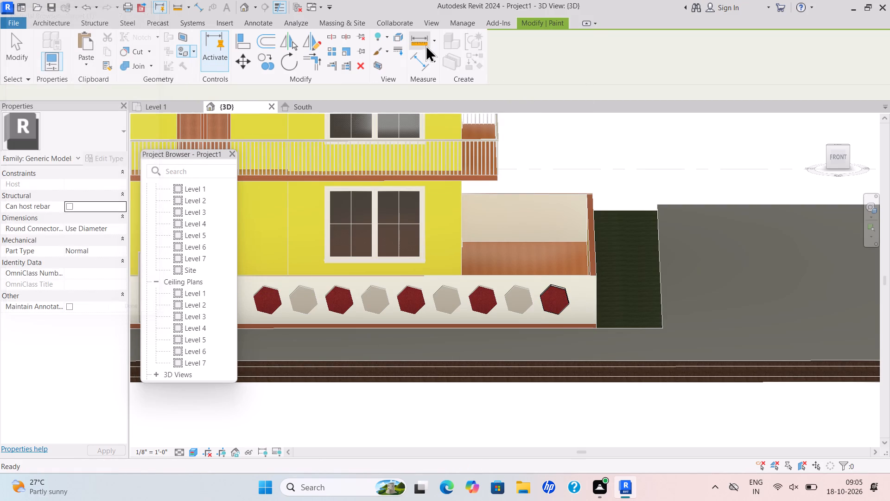
# Edit the second hexagon from the front wall's left end in place and paint its front face with Brick, Common.
pyautogui.scroll(-4, 470, 216)
pyautogui.moveTo(469, 216); pyautogui.dragTo(665, 235, button='middle')
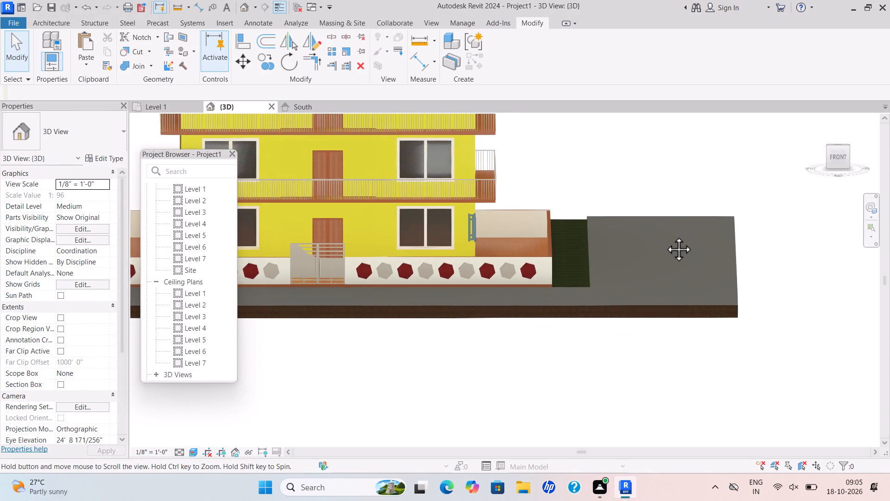
pyautogui.moveTo(665, 235); pyautogui.dragTo(734, 235, button='middle')
pyautogui.scroll(-1, 731, 235)
pyautogui.scroll(4, 452, 264)
pyautogui.click(464, 294)
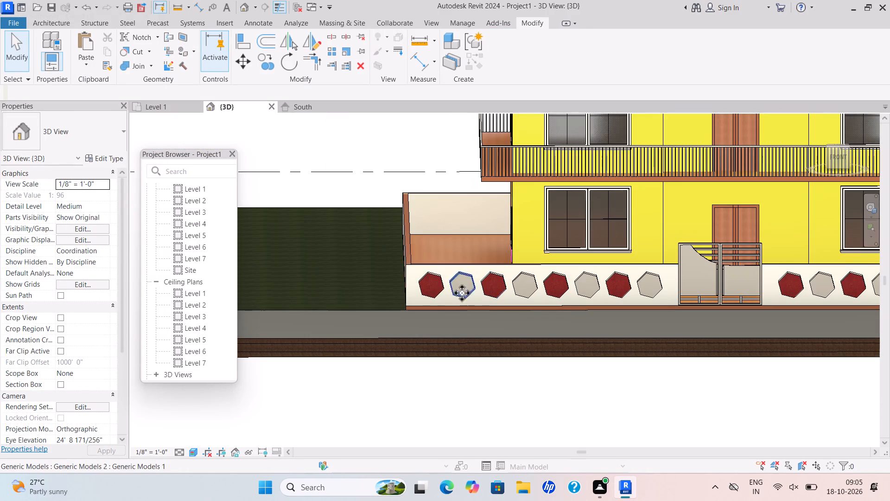
pyautogui.click(496, 32)
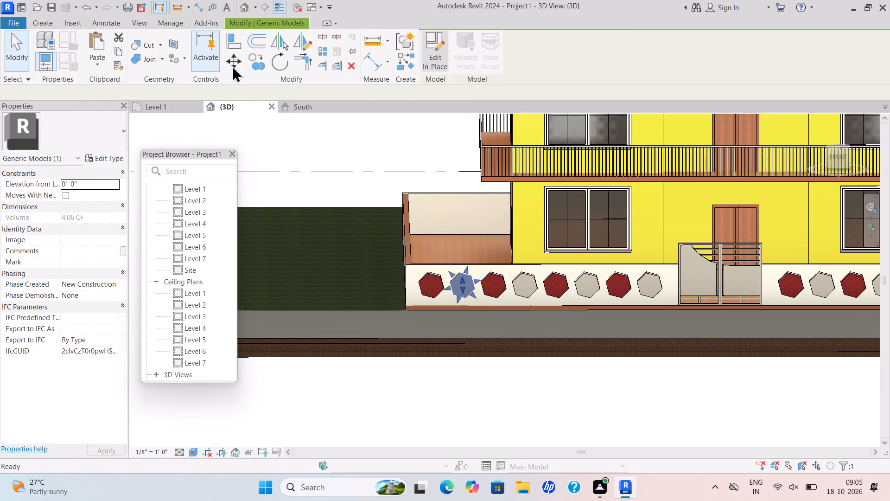
pyautogui.click(186, 57)
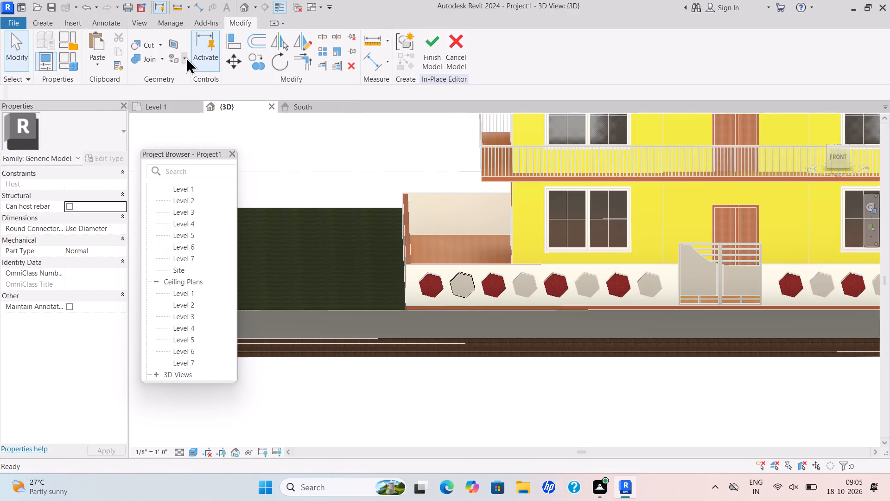
pyautogui.click(186, 67)
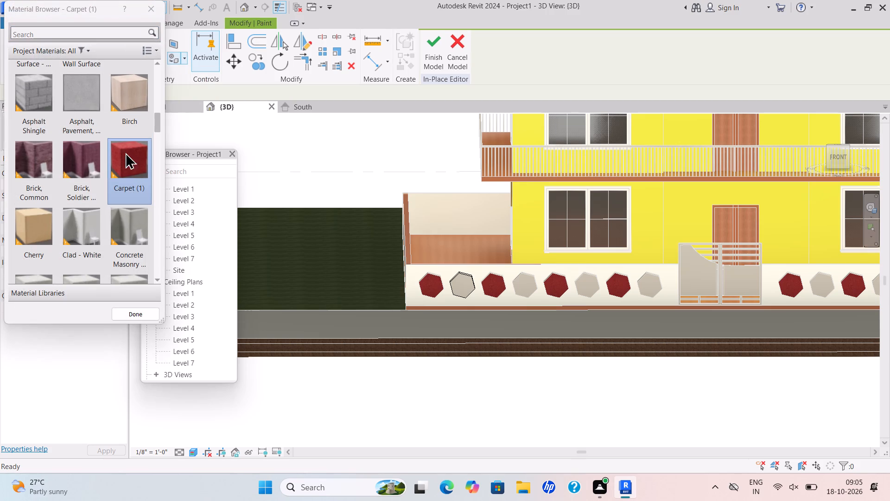
pyautogui.scroll(2, 82, 207)
pyautogui.scroll(-2, 82, 207)
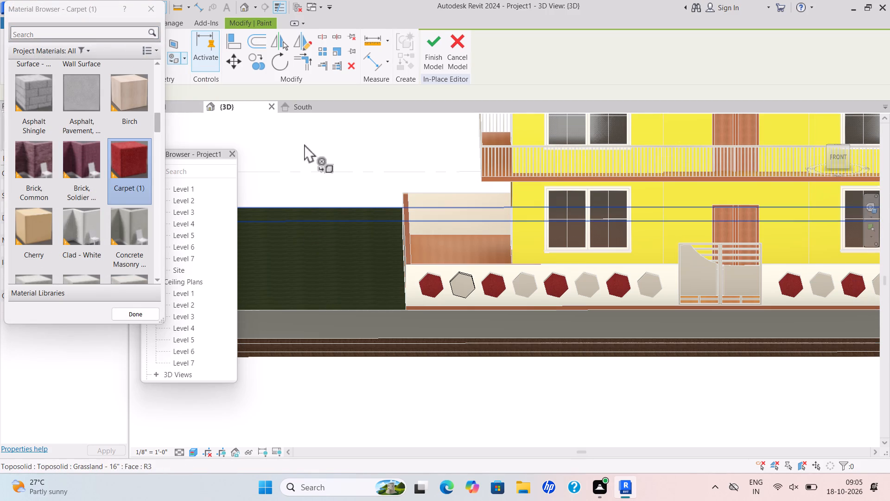
pyautogui.click(39, 170)
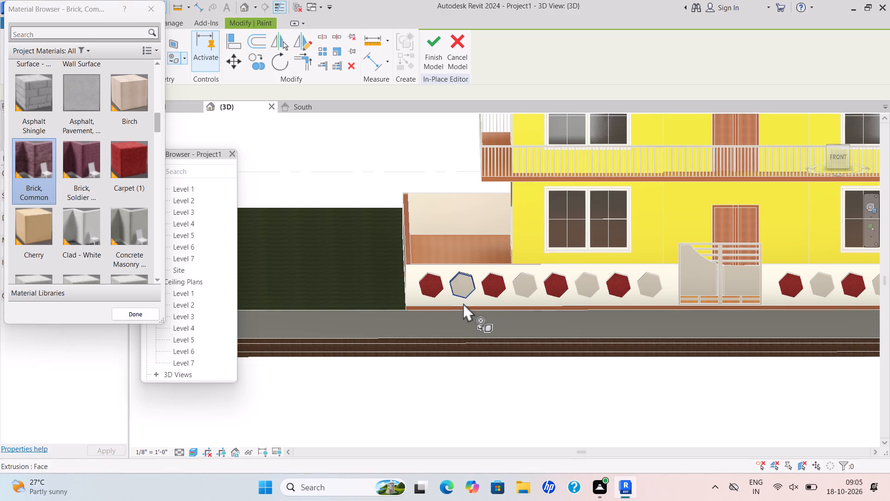
pyautogui.click(461, 290)
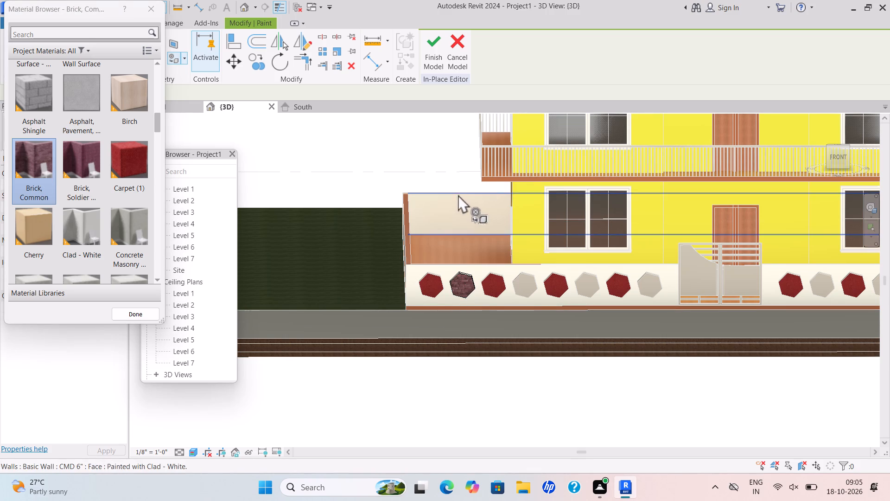
pyautogui.click(444, 42)
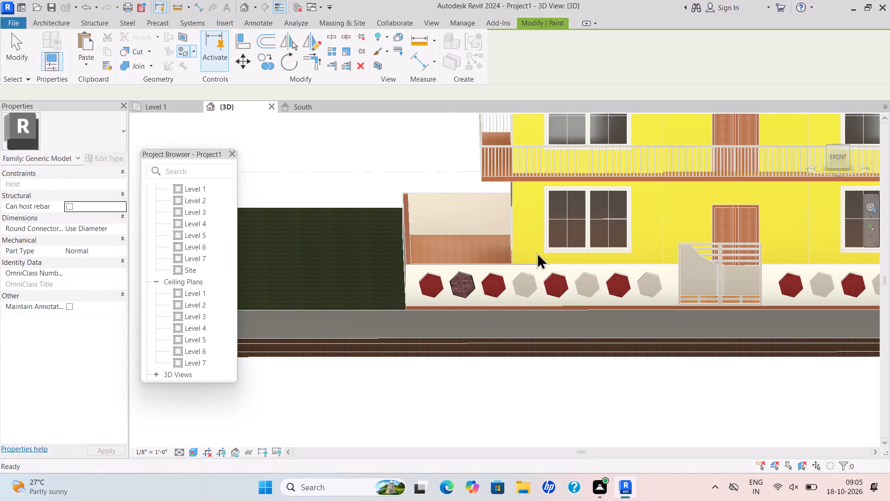
# Edit the fourth hexagon from the wall's left end in place and paint its front face with Brick, Common.
pyautogui.scroll(8, 541, 264)
pyautogui.moveTo(555, 281); pyautogui.dragTo(517, 272, button='middle')
pyautogui.scroll(1, 509, 270)
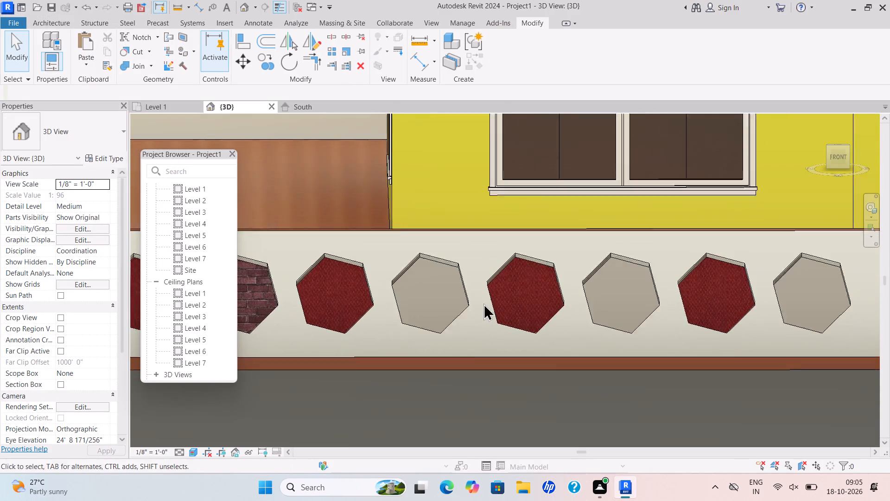
pyautogui.click(444, 328)
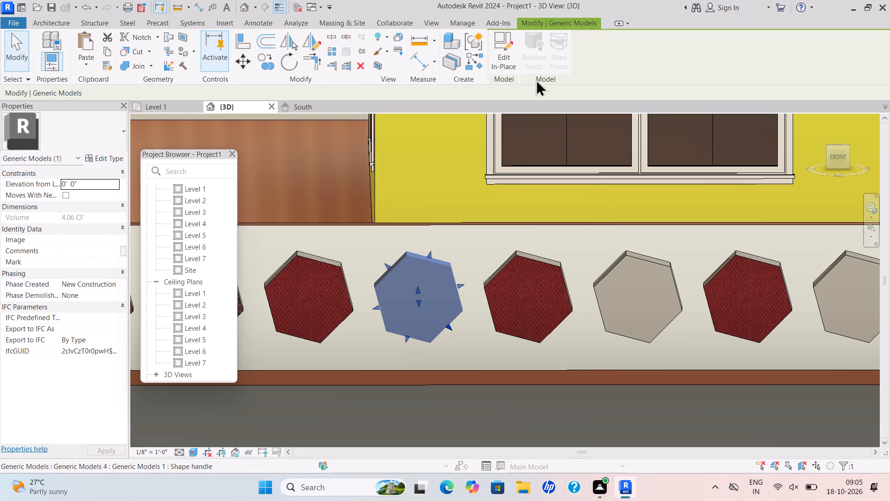
pyautogui.click(503, 51)
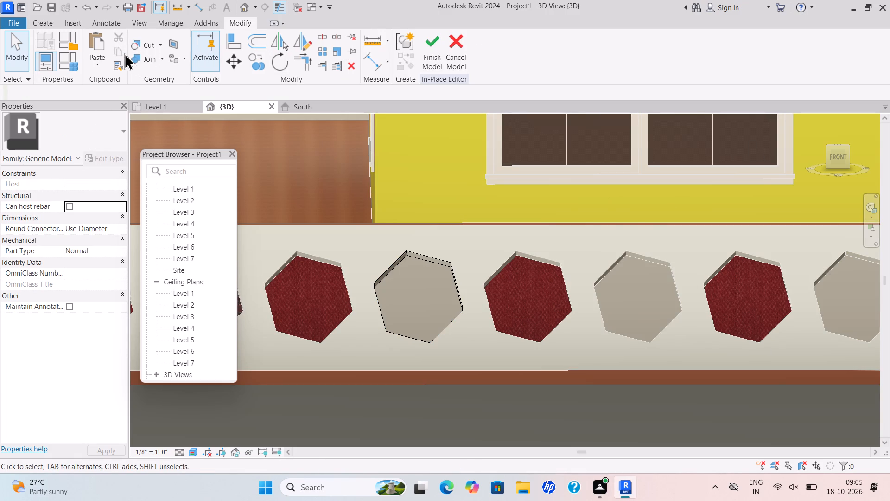
pyautogui.click(182, 58)
pyautogui.click(192, 71)
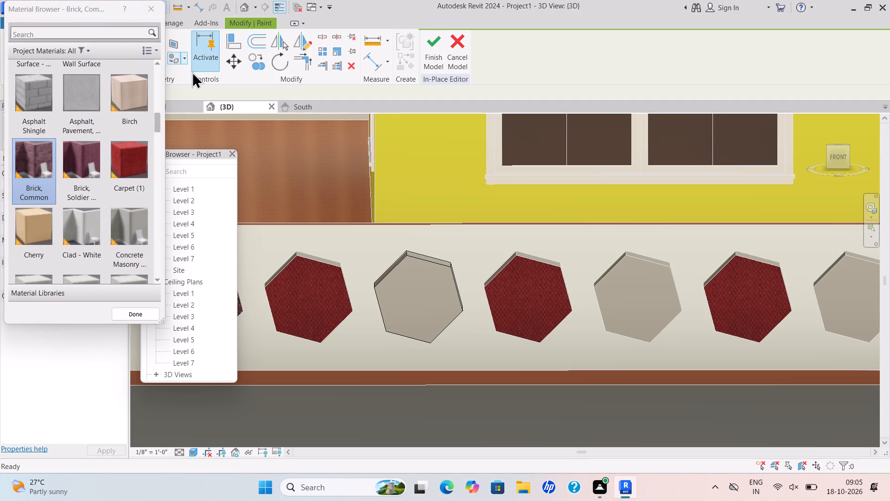
pyautogui.click(38, 165)
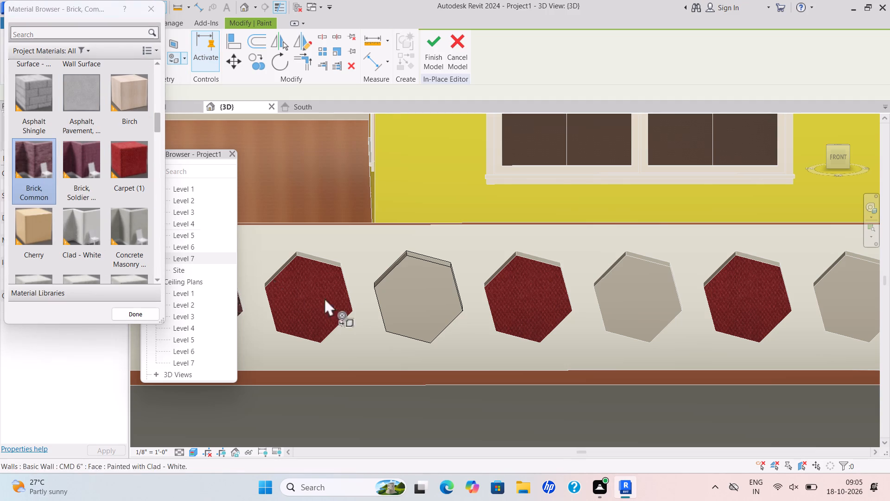
pyautogui.click(394, 309)
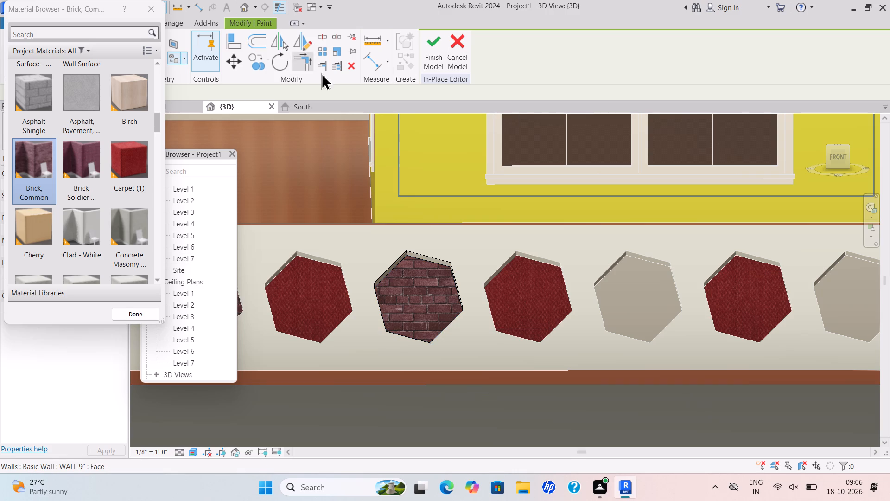
pyautogui.click(438, 51)
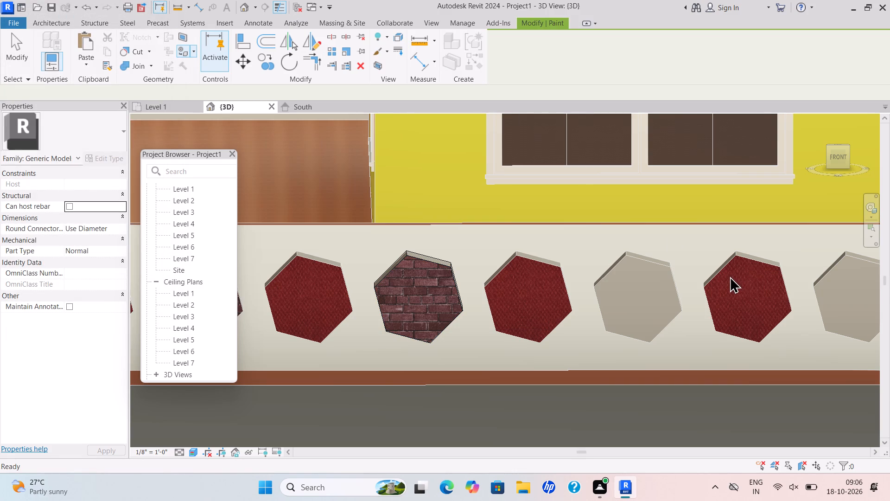
# Paint the front face of the sixth hexagon from the wall's left end with Brick, Common through in-place editing.
pyautogui.scroll(-7, 727, 276)
pyautogui.moveTo(715, 269); pyautogui.dragTo(567, 268, button='middle')
pyautogui.scroll(4, 566, 268)
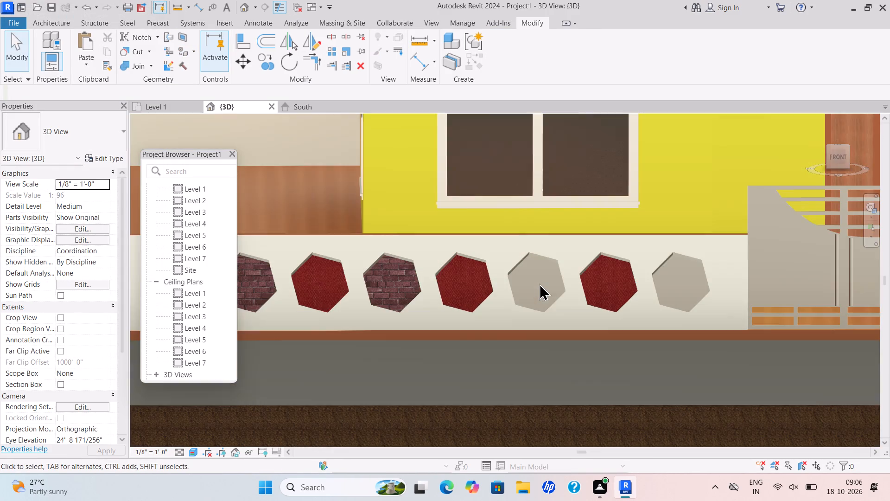
pyautogui.click(541, 307)
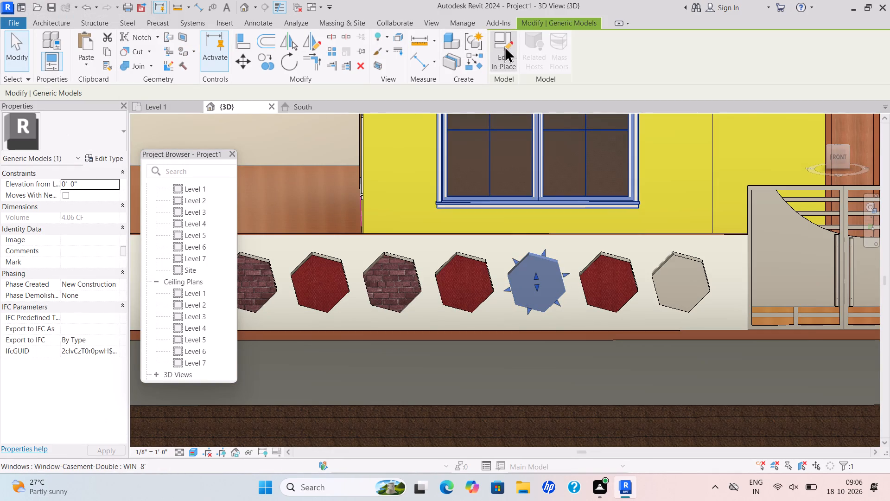
pyautogui.click(504, 46)
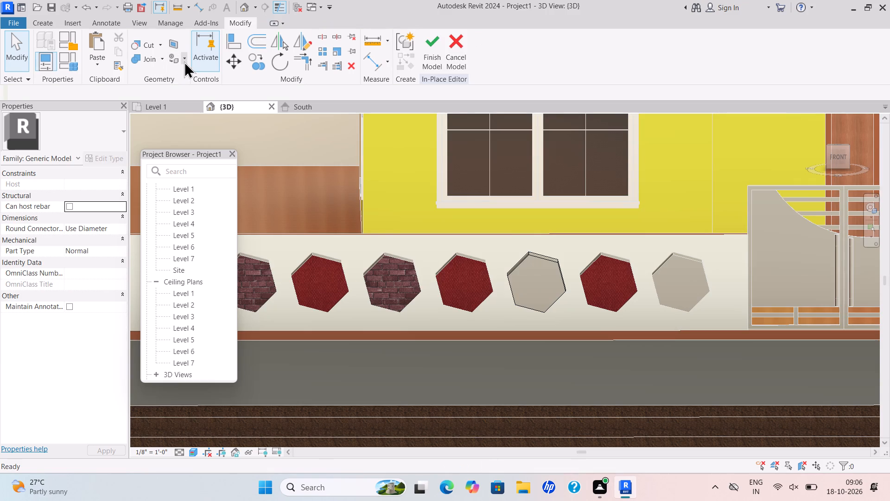
pyautogui.click(184, 61)
pyautogui.click(187, 77)
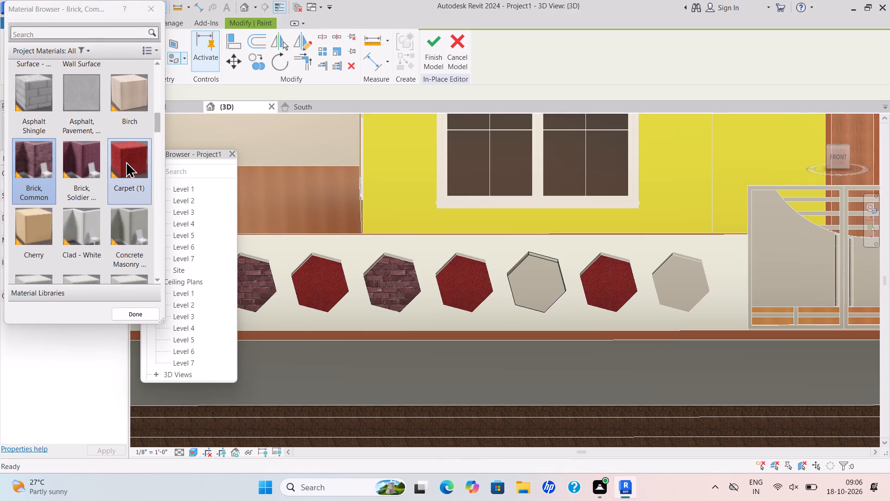
pyautogui.click(41, 187)
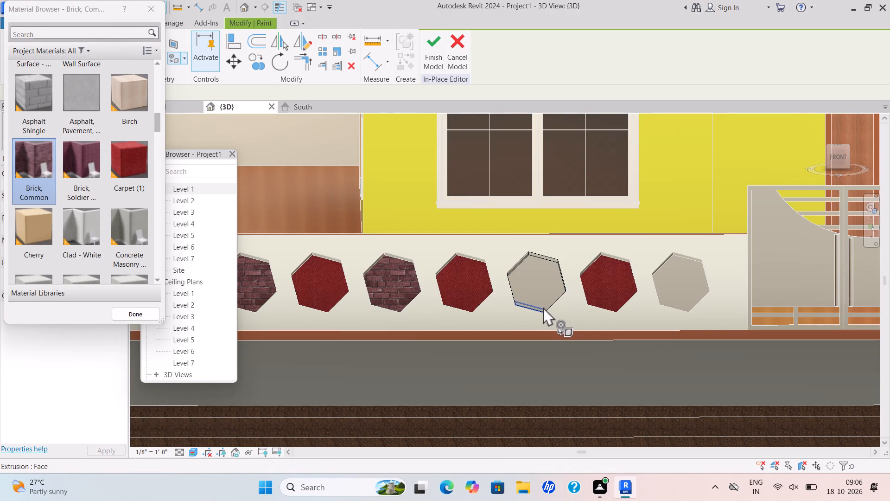
pyautogui.click(541, 295)
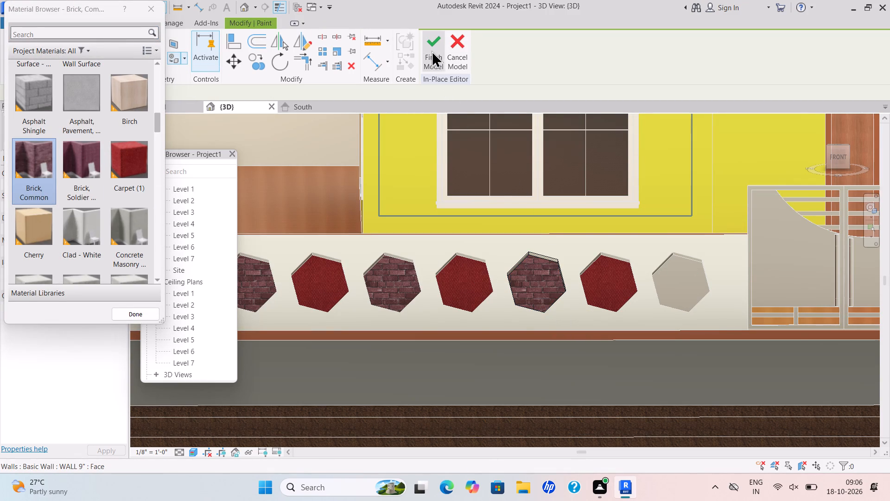
pyautogui.click(431, 48)
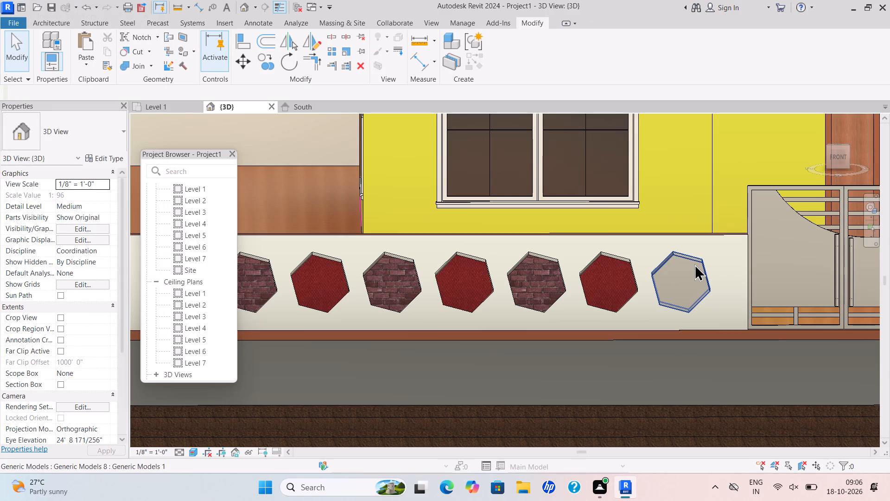
# Edit the eighth hexagon, just before the gate, in place and paint its front face with Brick, Common.
pyautogui.click(696, 264)
pyautogui.click(493, 55)
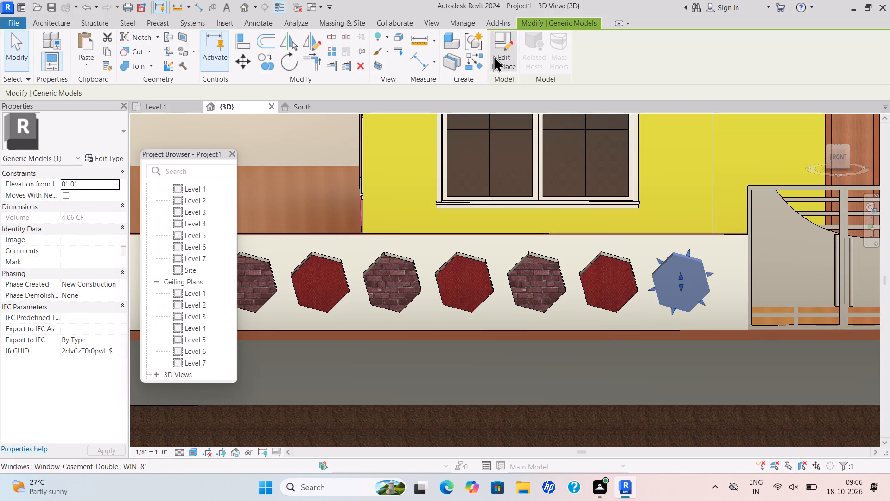
pyautogui.click(183, 59)
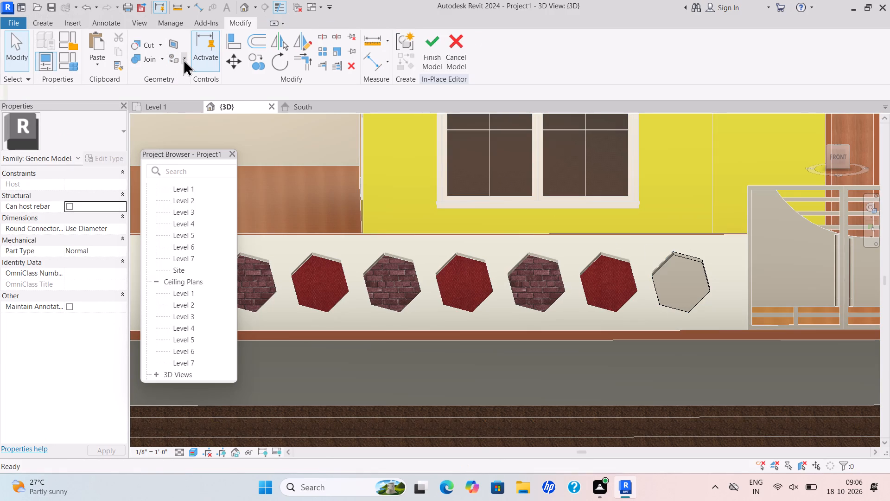
pyautogui.click(190, 79)
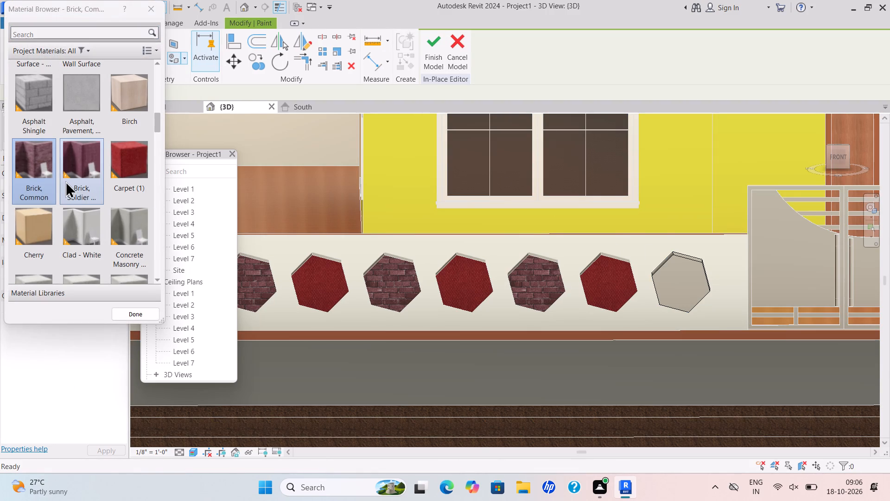
pyautogui.click(43, 172)
pyautogui.click(661, 279)
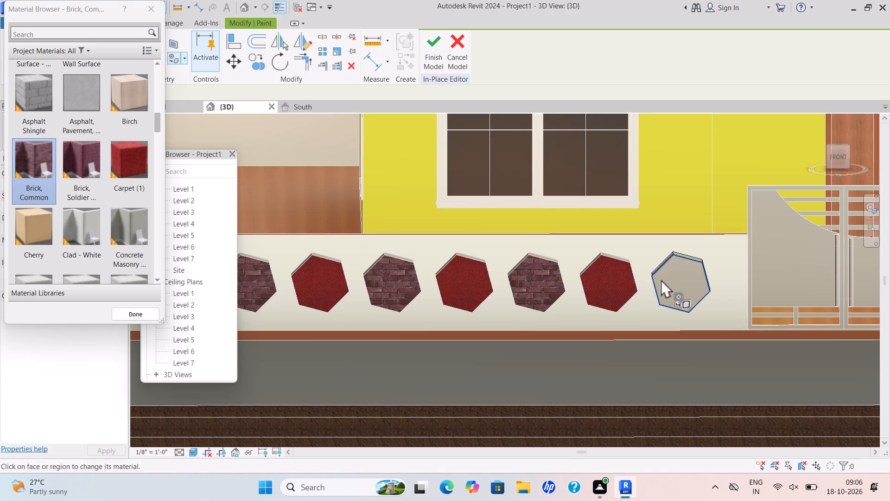
pyautogui.scroll(-3, 671, 272)
pyautogui.moveTo(669, 271); pyautogui.dragTo(396, 291, button='middle')
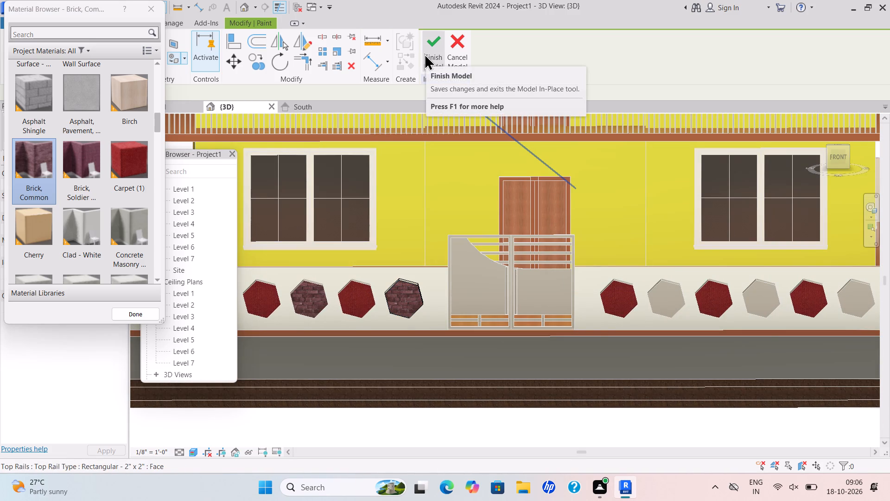
pyautogui.click(432, 49)
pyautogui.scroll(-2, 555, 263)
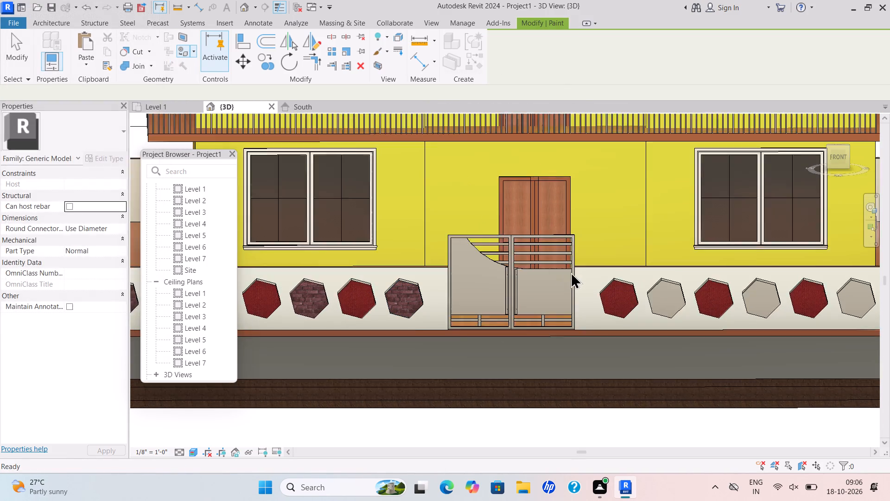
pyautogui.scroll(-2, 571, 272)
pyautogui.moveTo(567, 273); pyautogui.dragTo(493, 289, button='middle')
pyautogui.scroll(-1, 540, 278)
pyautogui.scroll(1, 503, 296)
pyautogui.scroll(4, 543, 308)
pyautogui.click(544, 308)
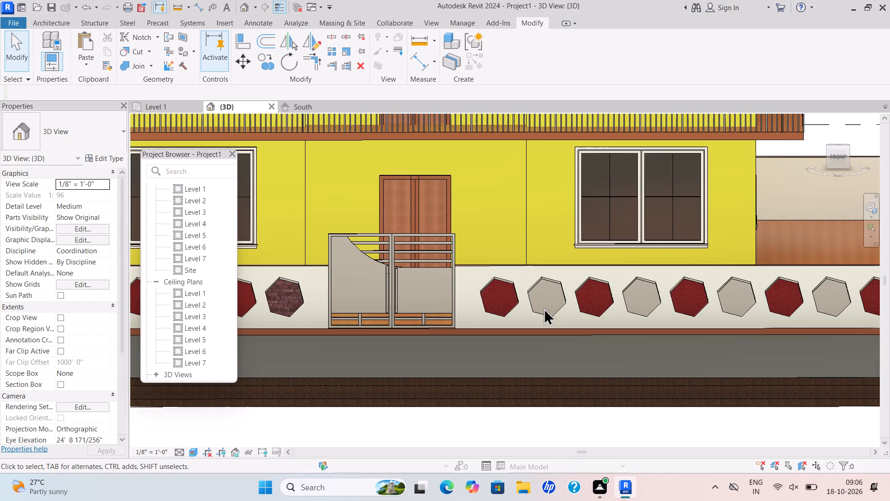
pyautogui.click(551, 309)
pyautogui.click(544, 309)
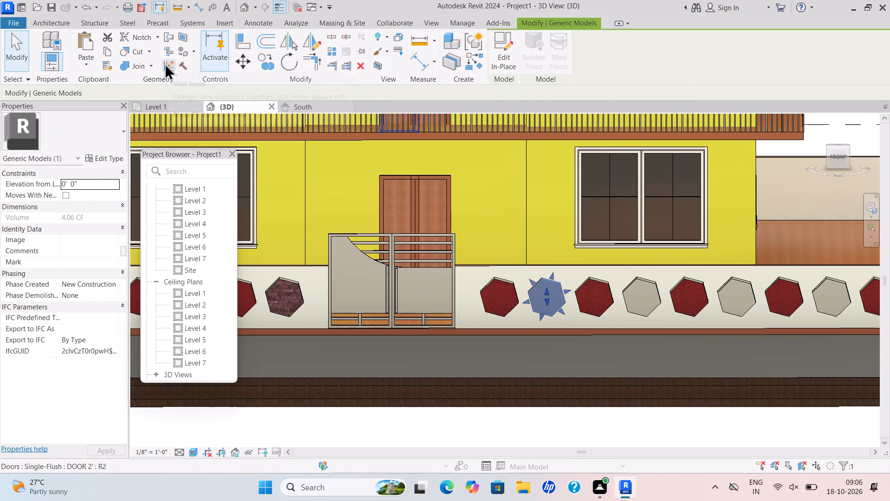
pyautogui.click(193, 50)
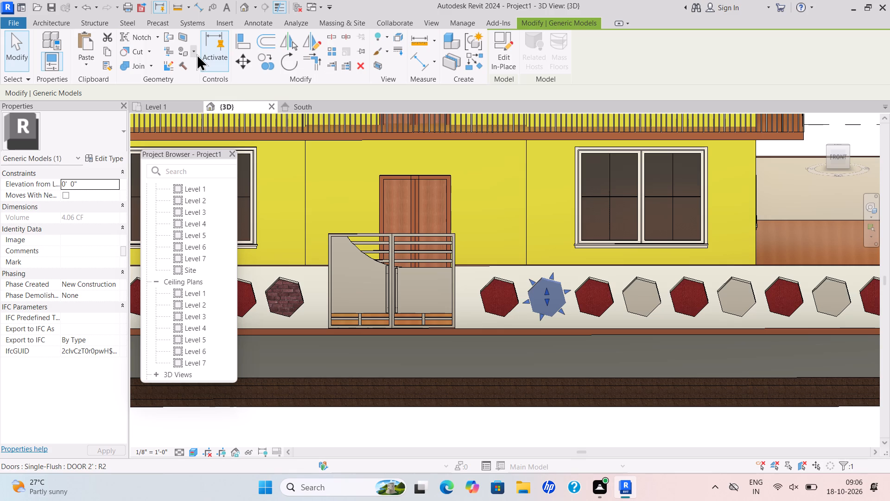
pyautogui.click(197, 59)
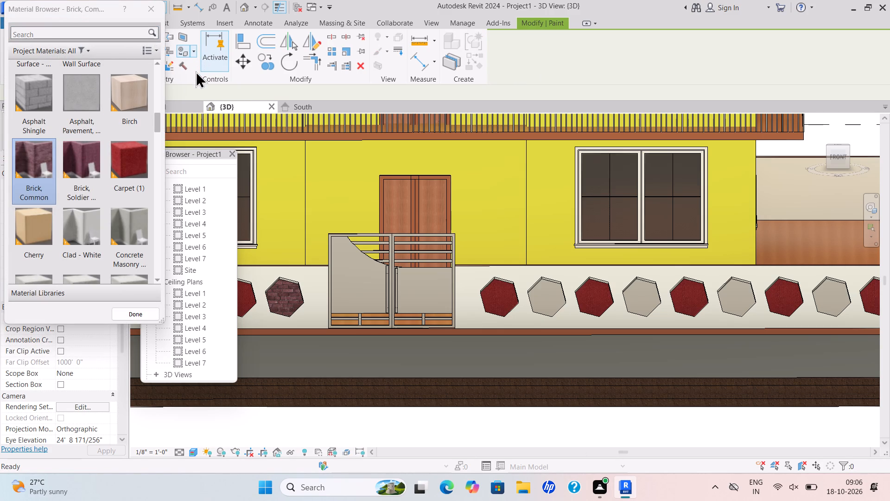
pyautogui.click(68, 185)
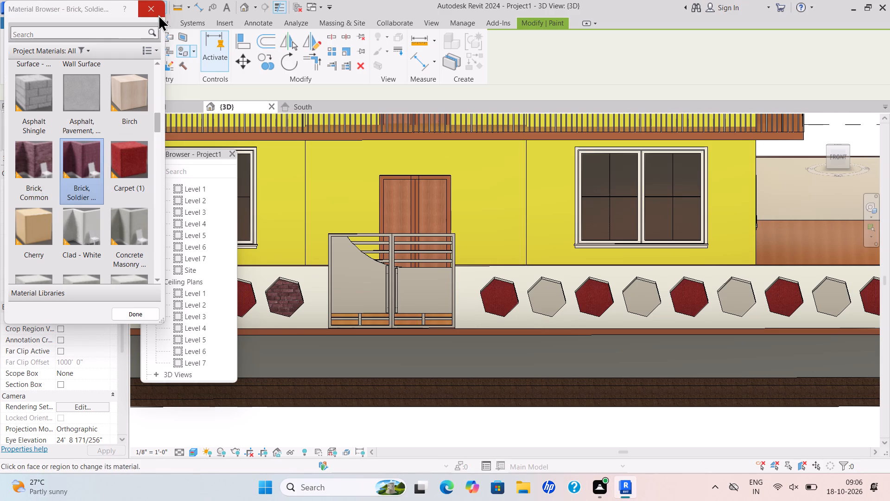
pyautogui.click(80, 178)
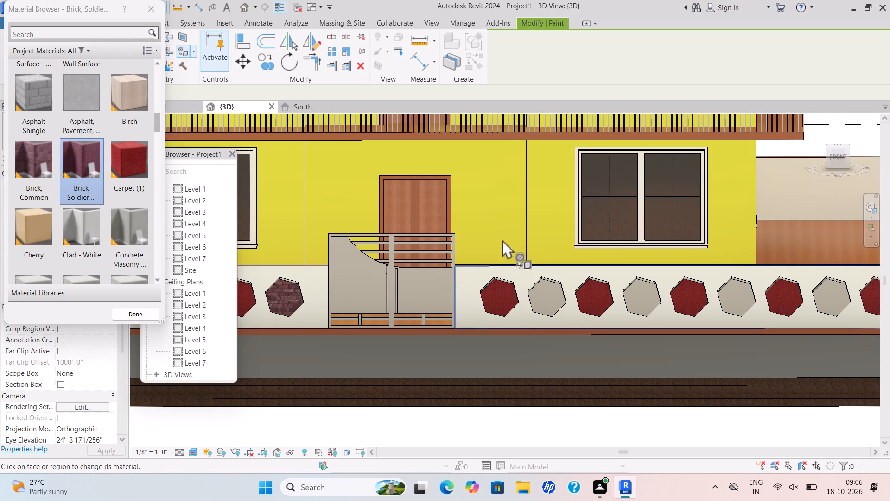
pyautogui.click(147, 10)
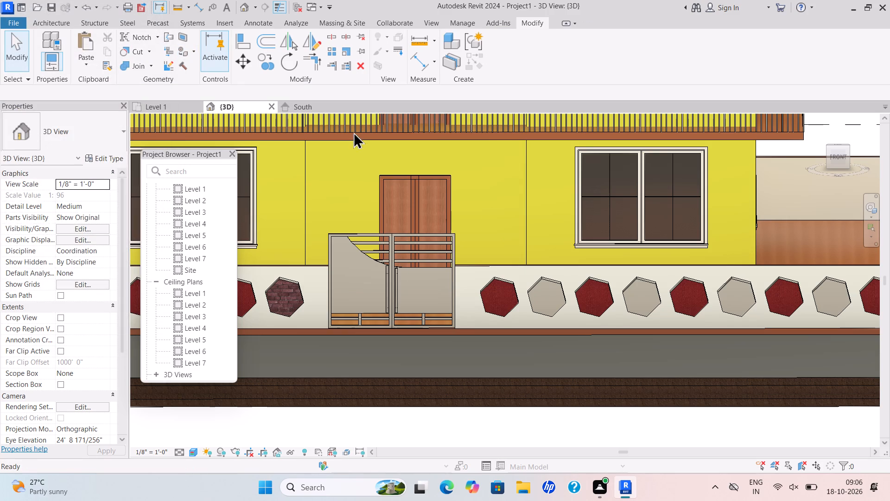
# Edit the second hexagon to the right of the gate in place and paint its front face with Brick, Common.
pyautogui.click(551, 310)
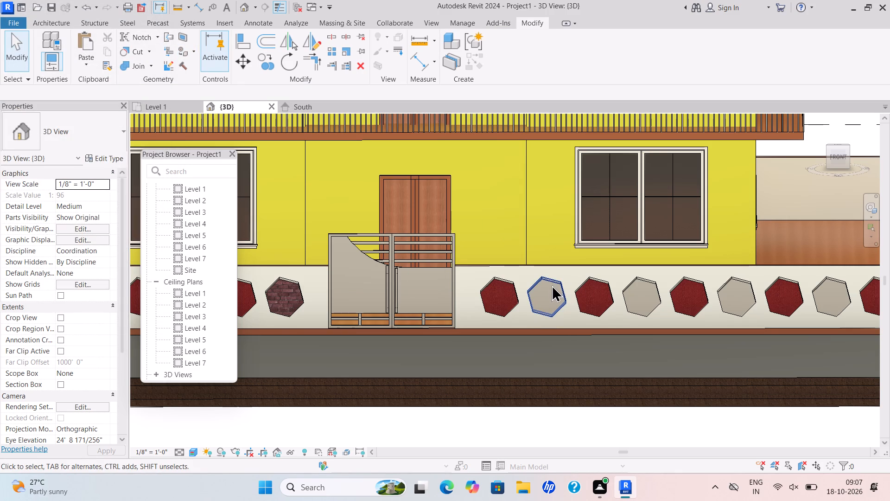
pyautogui.click(551, 283)
pyautogui.click(500, 45)
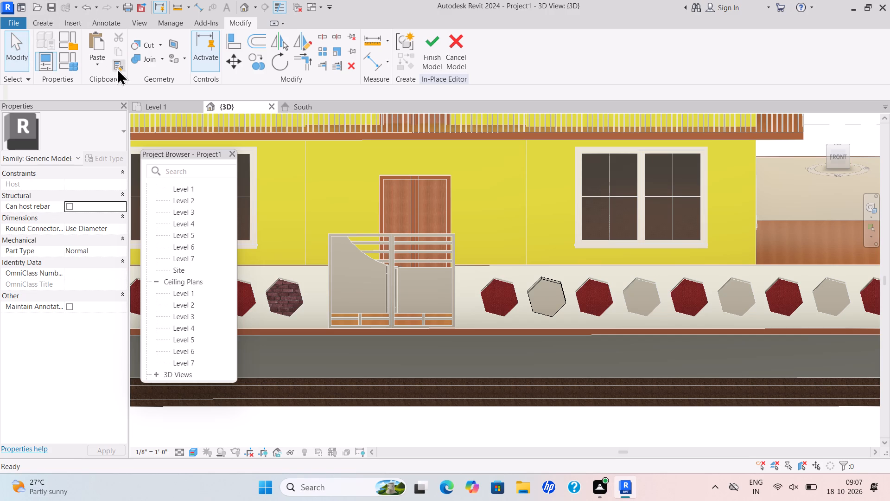
pyautogui.click(182, 56)
pyautogui.click(188, 70)
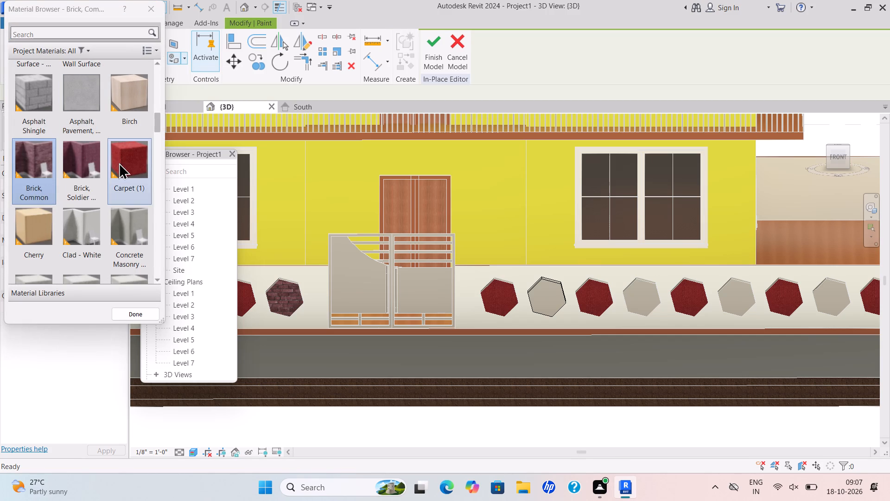
pyautogui.click(80, 193)
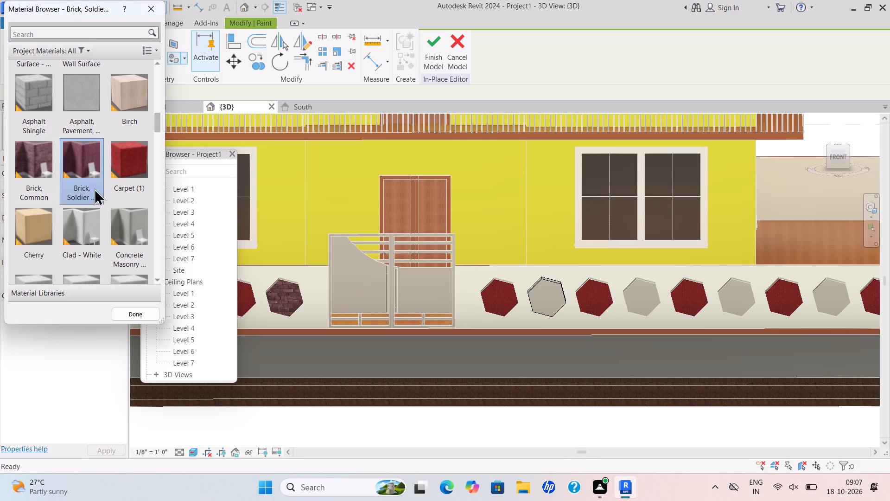
pyautogui.click(37, 171)
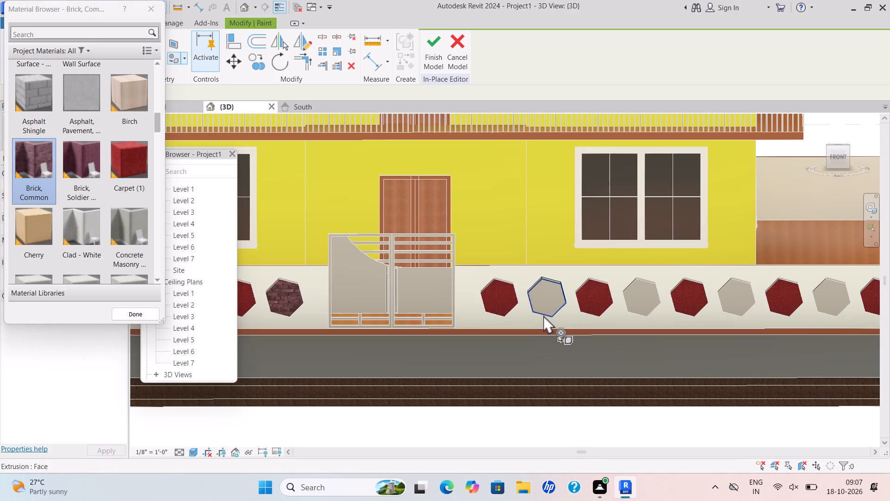
pyautogui.click(543, 315)
pyautogui.click(427, 40)
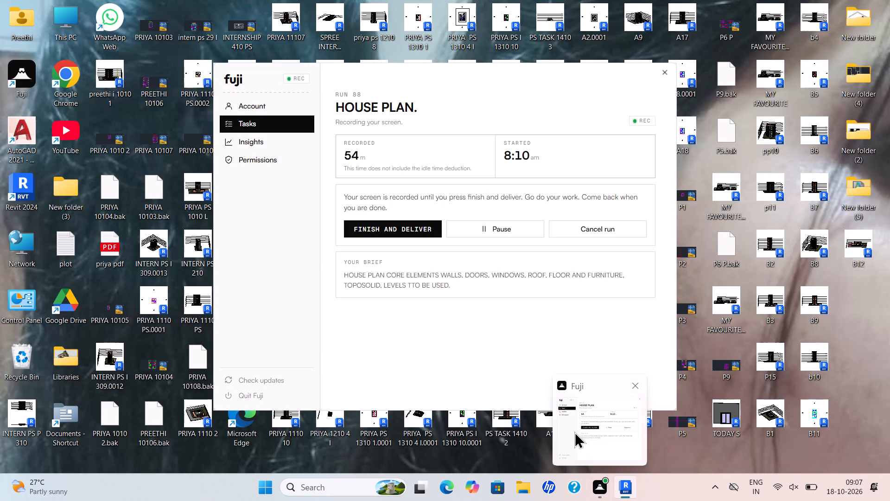
# Edit the fourth hexagon to the right of the gate in place and paint its front face with Brick, Common.
pyautogui.scroll(-2, 537, 315)
pyautogui.moveTo(537, 315); pyautogui.dragTo(414, 343, button='middle')
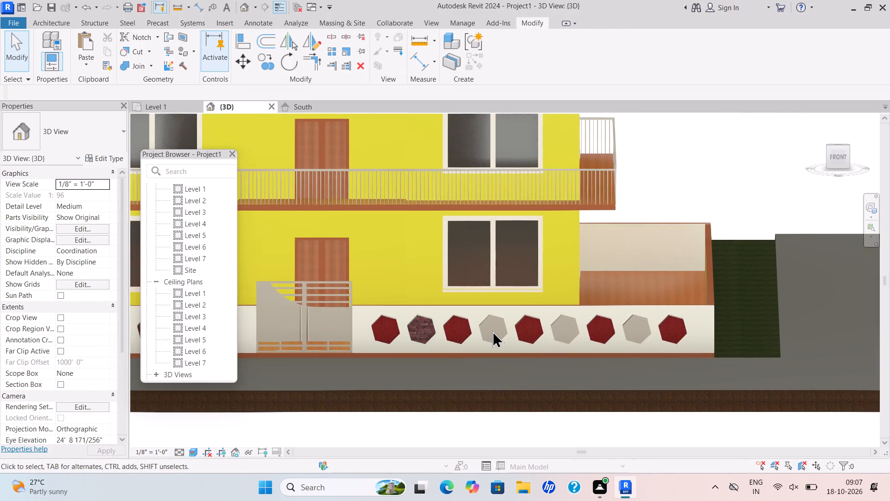
pyautogui.scroll(4, 492, 331)
pyautogui.click(505, 350)
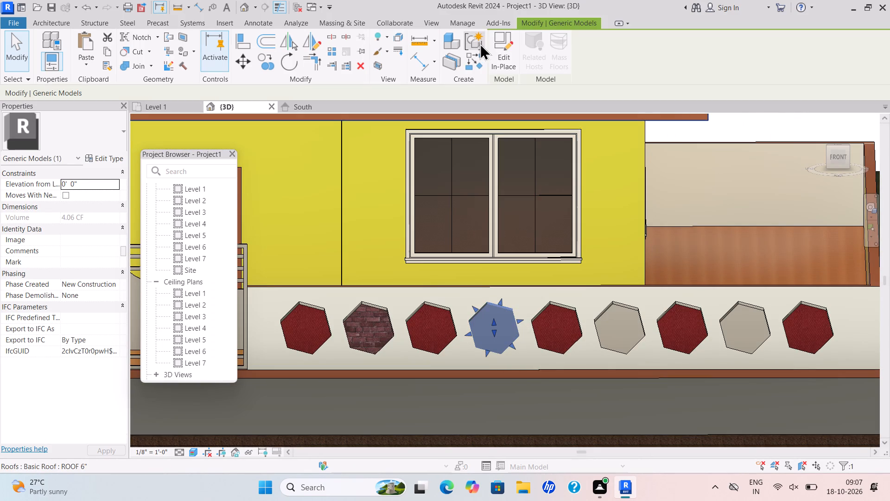
pyautogui.click(497, 54)
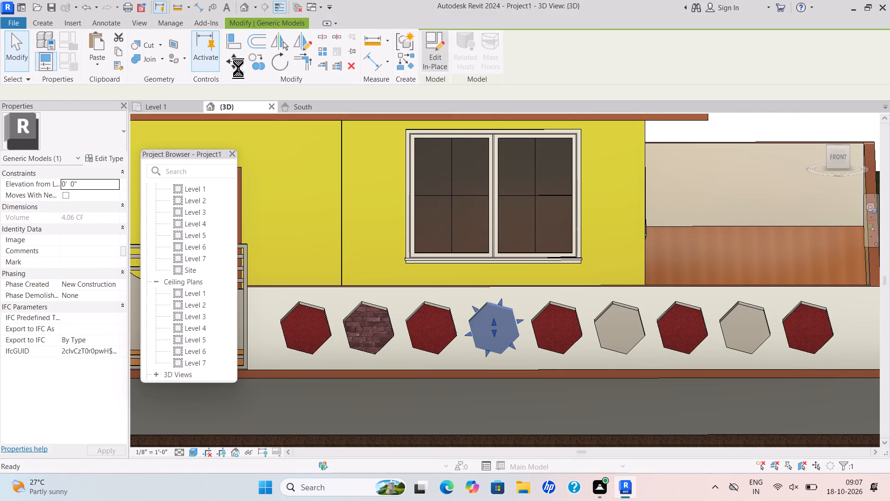
pyautogui.click(184, 55)
pyautogui.click(184, 71)
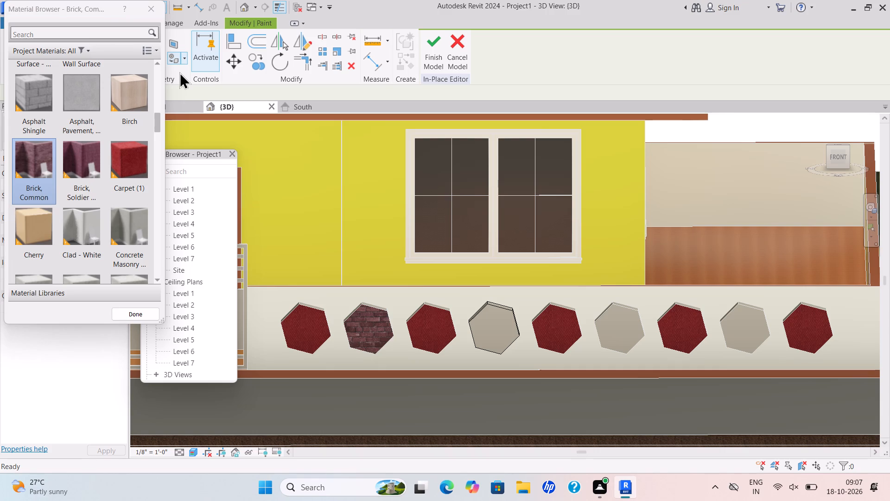
pyautogui.click(24, 163)
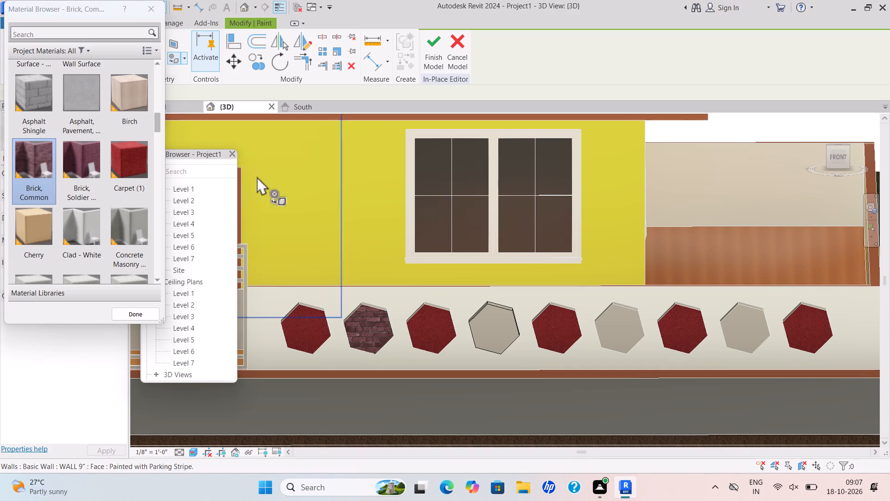
pyautogui.click(512, 318)
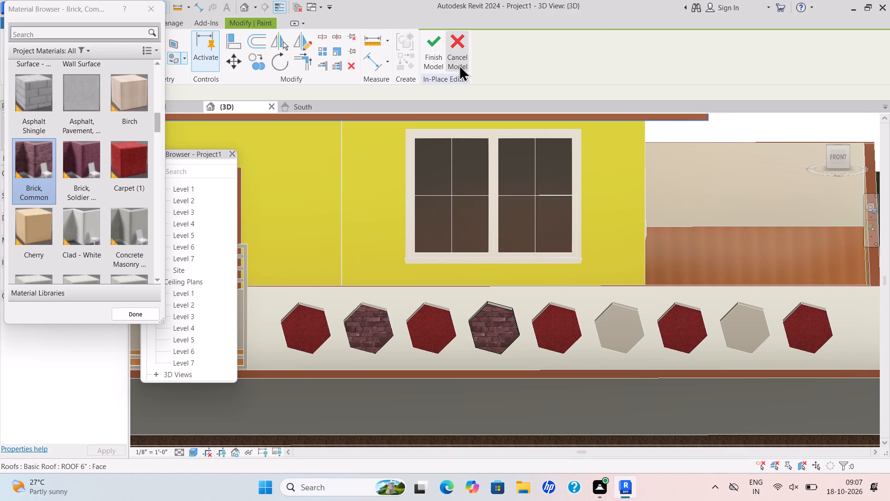
pyautogui.click(430, 54)
# Paint the front face of the sixth hexagon to the right of the gate with Brick, Common through in-place editing.
pyautogui.scroll(2, 621, 328)
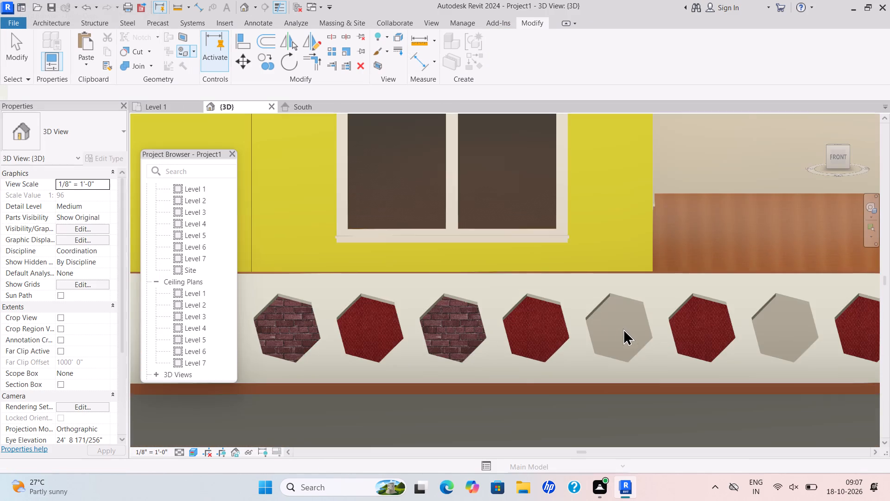
pyautogui.scroll(-2, 610, 321)
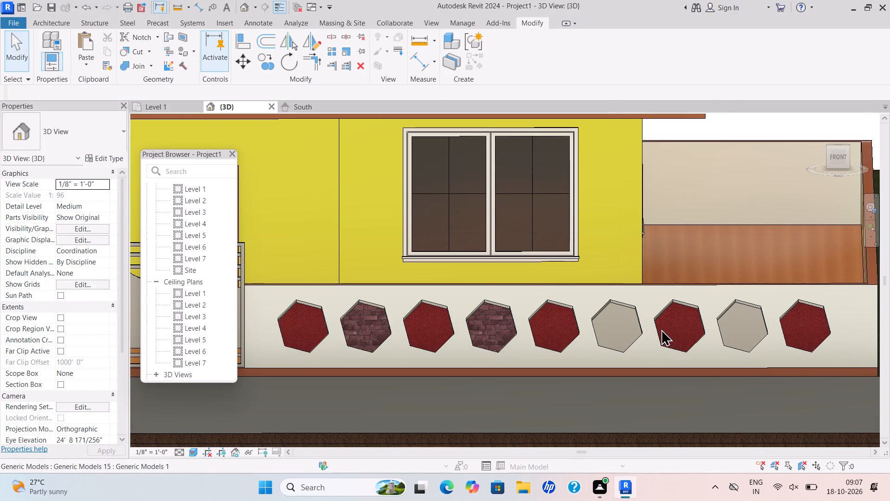
pyautogui.click(630, 345)
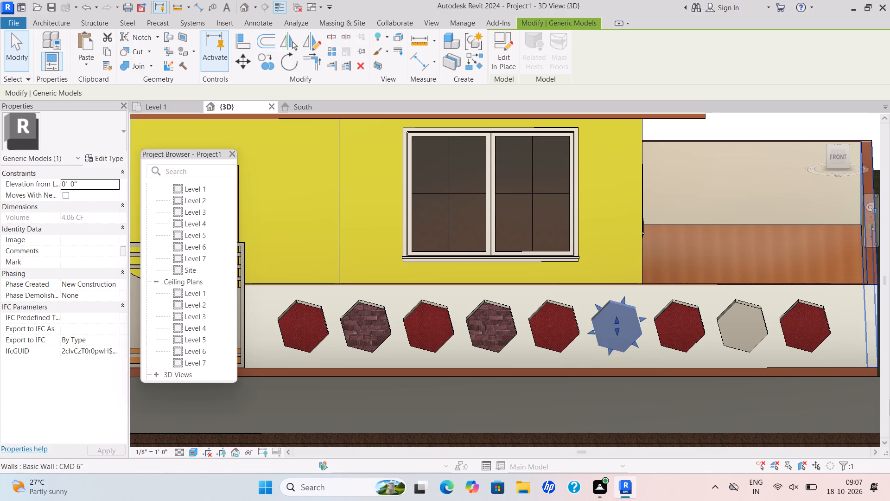
pyautogui.click(498, 59)
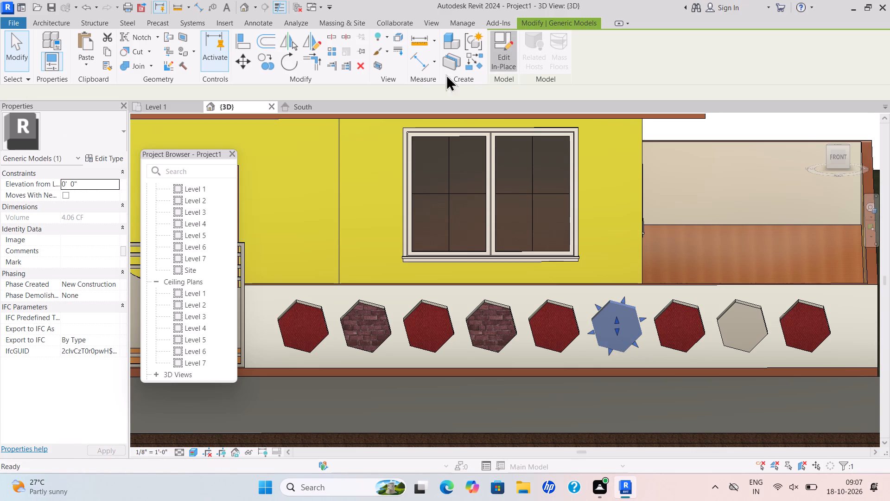
pyautogui.click(184, 58)
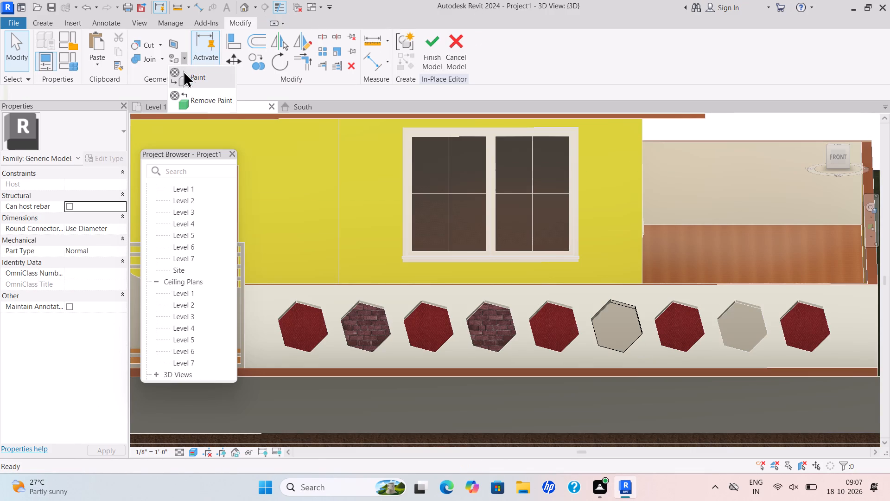
pyautogui.click(183, 71)
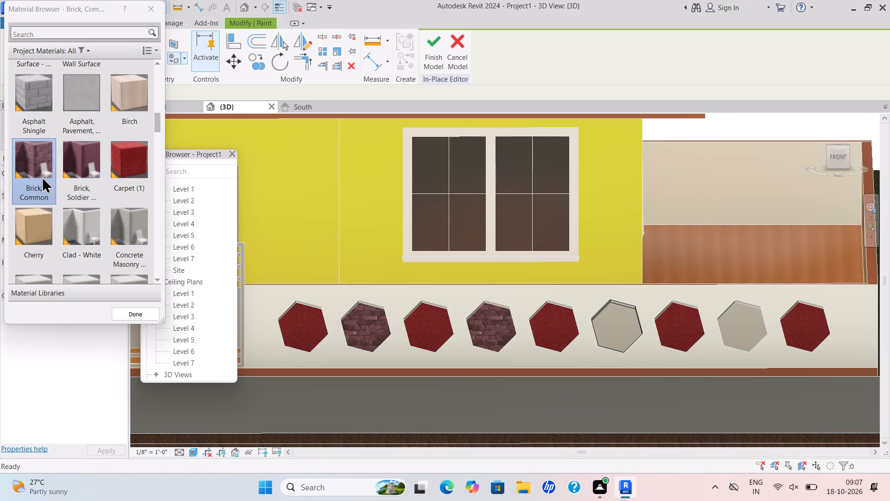
pyautogui.click(42, 176)
pyautogui.click(610, 323)
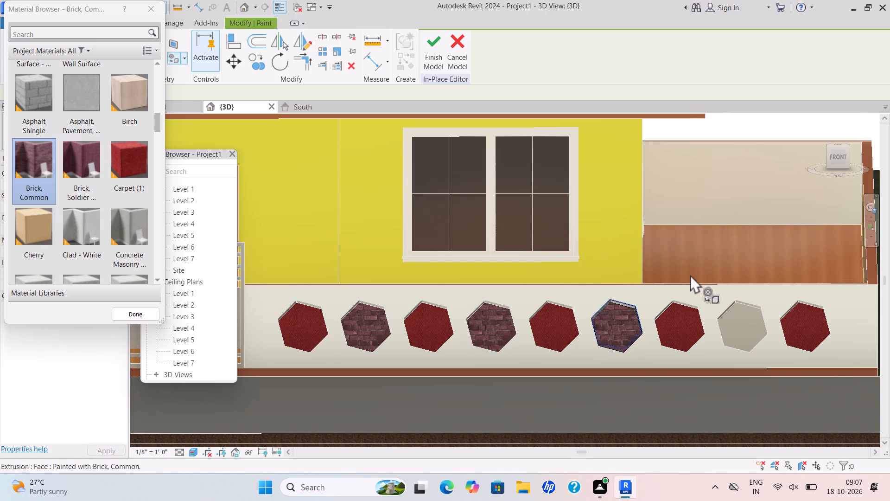
pyautogui.scroll(-4, 698, 284)
pyautogui.moveTo(694, 278); pyautogui.dragTo(502, 259, button='middle')
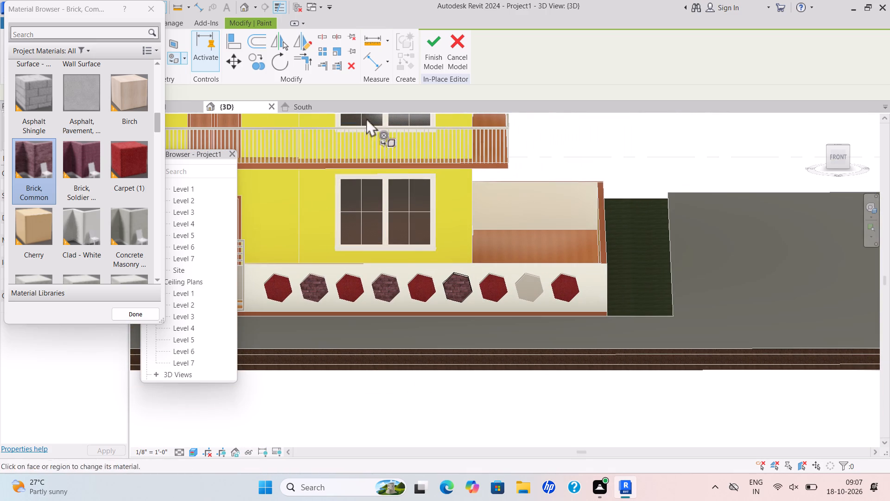
pyautogui.click(439, 47)
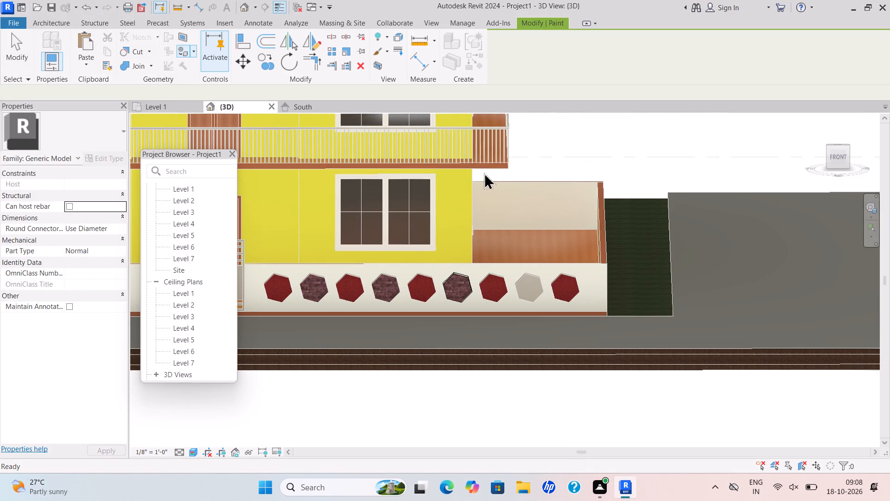
# Edit the eighth hexagon to the right of the gate in place and paint its front face with Brick, Common.
pyautogui.scroll(5, 538, 284)
pyautogui.click(534, 264)
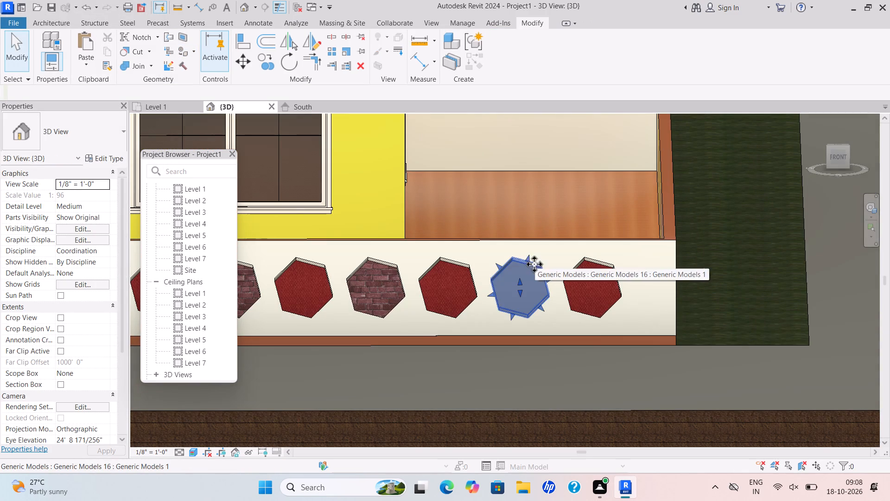
pyautogui.click(505, 53)
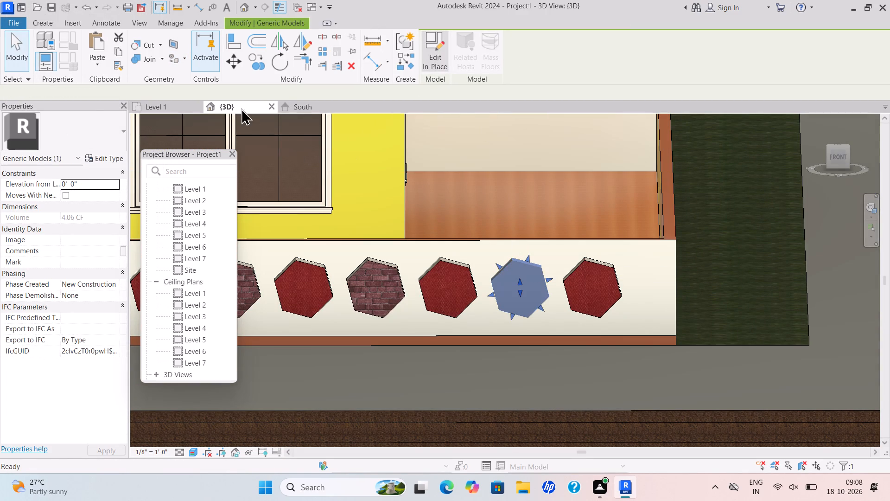
pyautogui.click(181, 54)
pyautogui.click(191, 71)
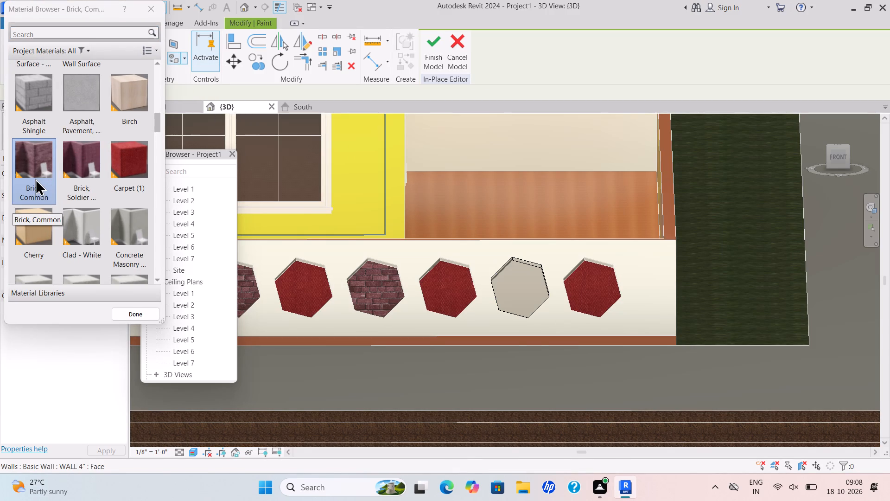
pyautogui.click(525, 304)
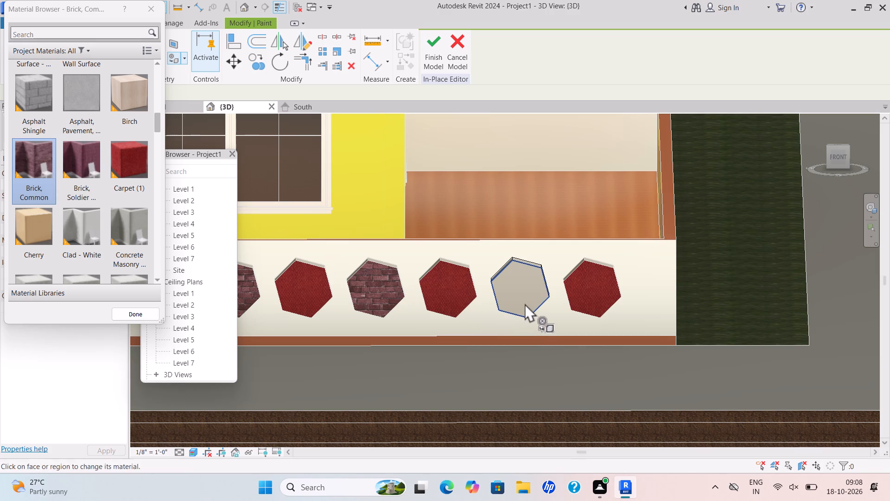
pyautogui.click(428, 39)
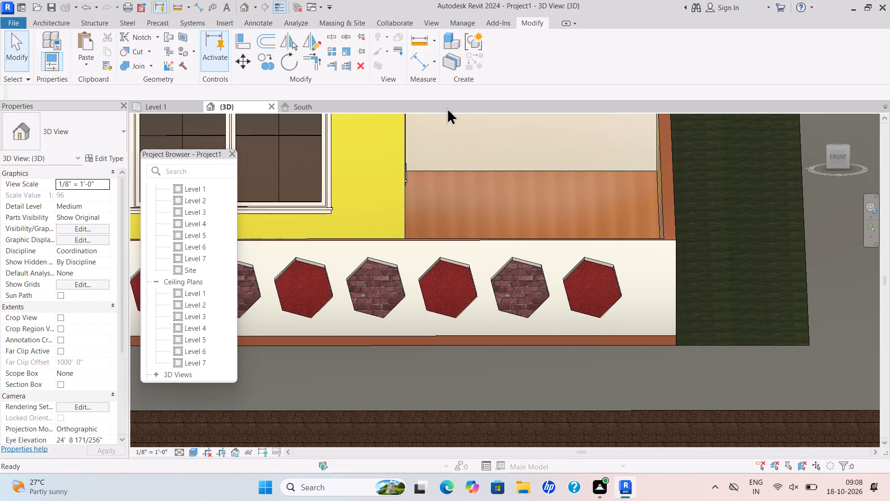
pyautogui.scroll(-6, 596, 232)
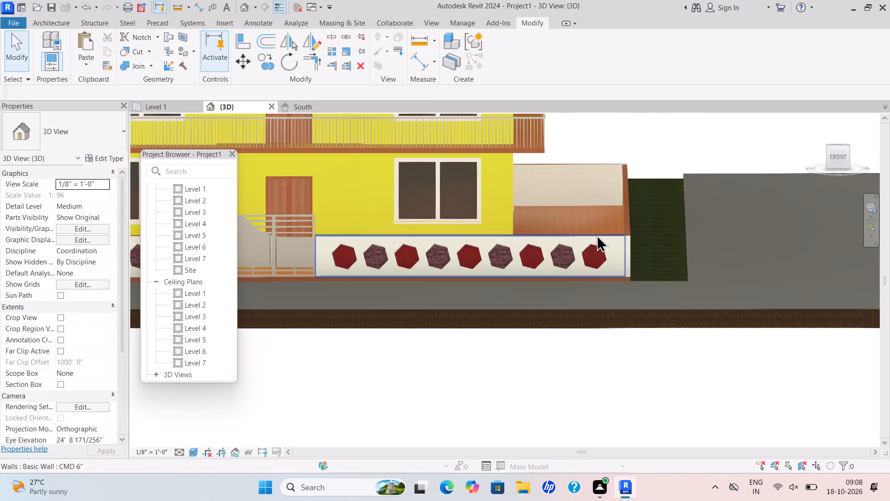
# Edit the outermost hexagon to the left of the gate in place and paint its upper and outer side faces with Grass.
pyautogui.scroll(-1, 561, 258)
pyautogui.keyDown('shift'); pyautogui.moveTo(559, 258); pyautogui.dragTo(705, 262, button='middle'); pyautogui.keyUp('shift')
pyautogui.keyDown('shift'); pyautogui.scroll(-1, 695, 262); pyautogui.keyUp('shift')
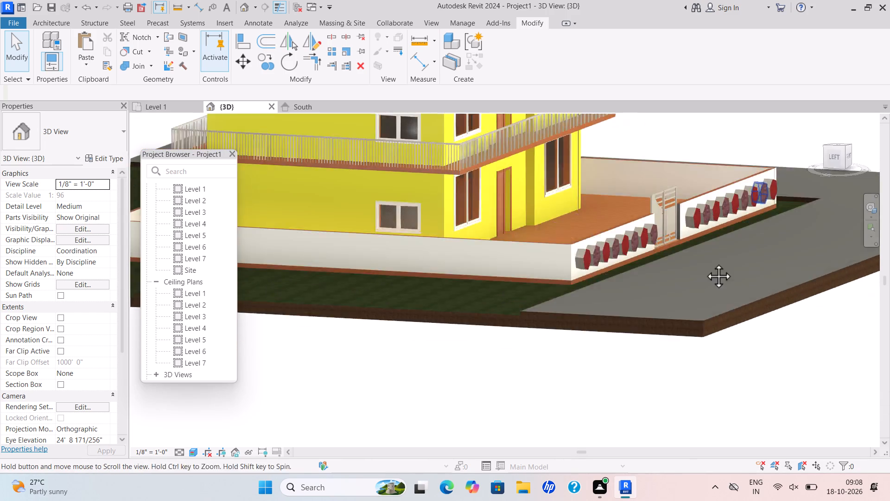
pyautogui.keyDown('shift'); pyautogui.moveTo(705, 262); pyautogui.dragTo(703, 262, button='middle'); pyautogui.keyUp('shift')
pyautogui.scroll(6, 616, 263)
pyautogui.moveTo(616, 262); pyautogui.dragTo(470, 309, button='middle')
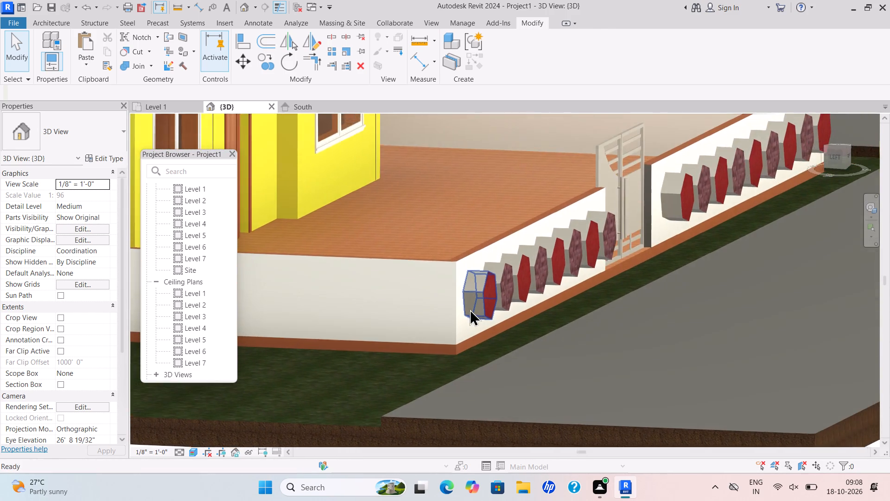
pyautogui.keyDown('shift'); pyautogui.moveTo(468, 312); pyautogui.dragTo(463, 360, button='middle'); pyautogui.keyUp('shift')
pyautogui.scroll(5, 523, 327)
pyautogui.scroll(-2, 525, 326)
pyautogui.moveTo(524, 324); pyautogui.dragTo(493, 244, button='middle')
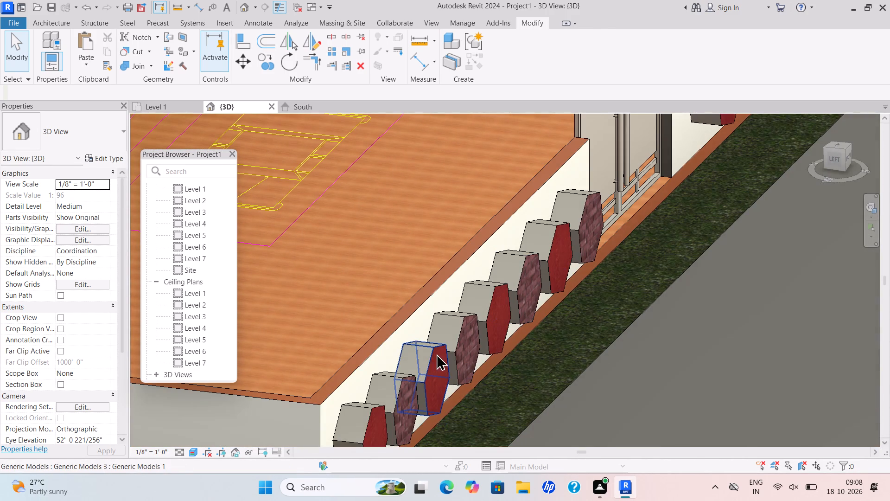
pyautogui.moveTo(386, 398); pyautogui.dragTo(381, 275, button='middle')
pyautogui.scroll(-1, 385, 396)
pyautogui.scroll(2, 365, 291)
pyautogui.click(364, 292)
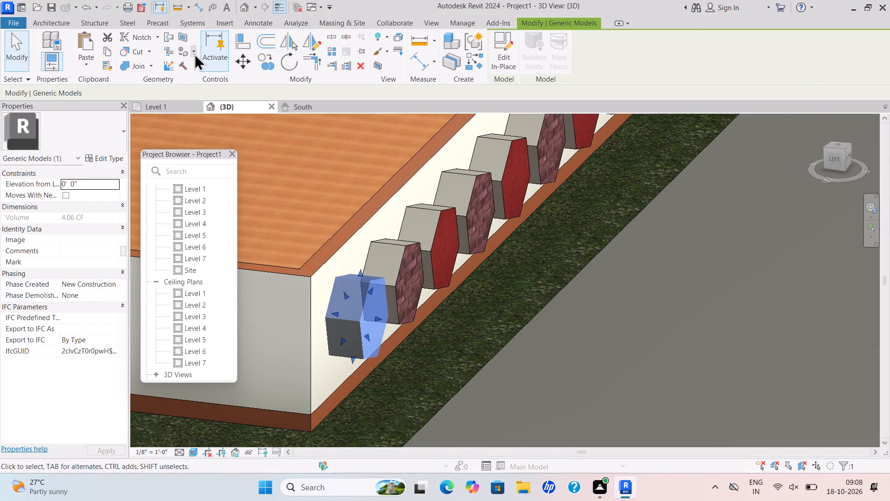
pyautogui.click(502, 40)
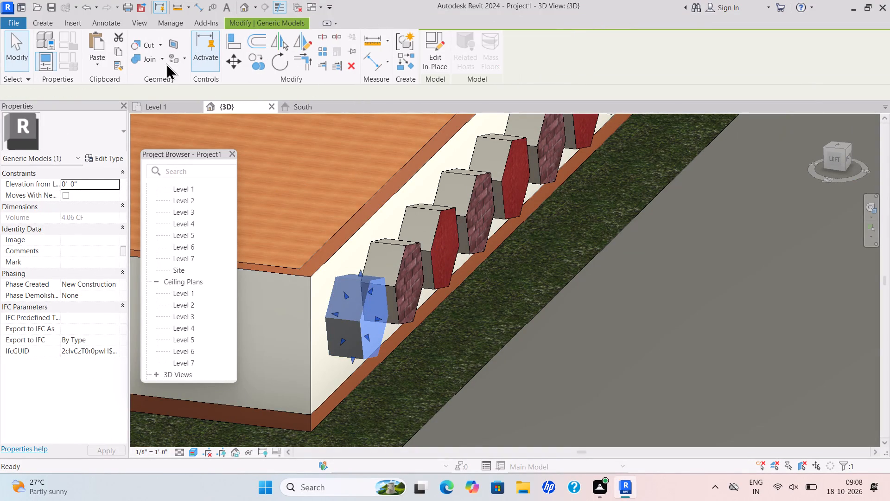
pyautogui.click(185, 59)
pyautogui.click(190, 75)
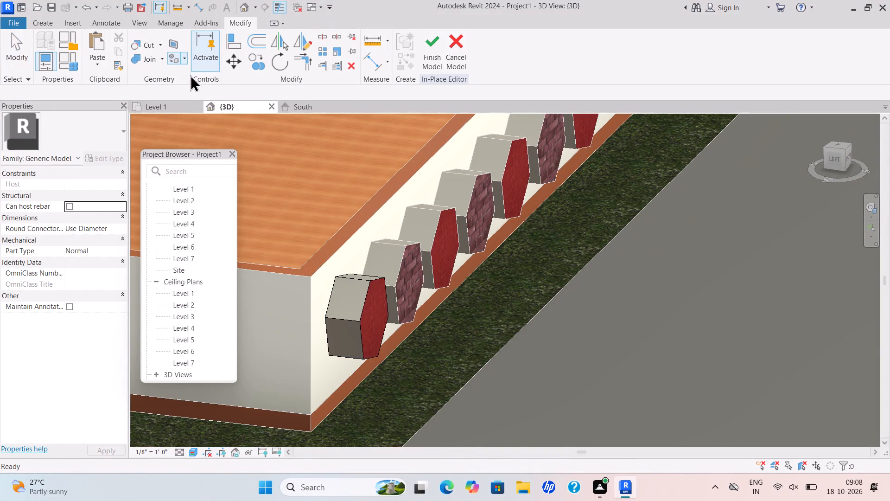
pyautogui.scroll(-9, 139, 176)
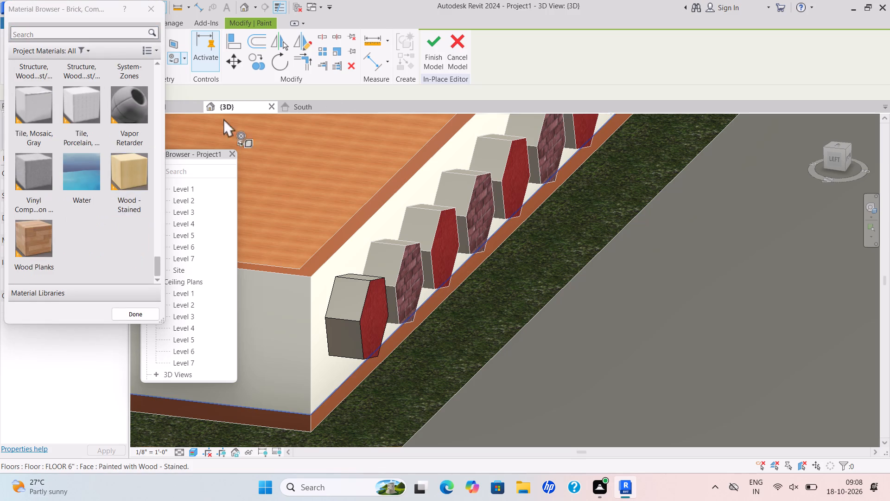
pyautogui.scroll(4, 63, 191)
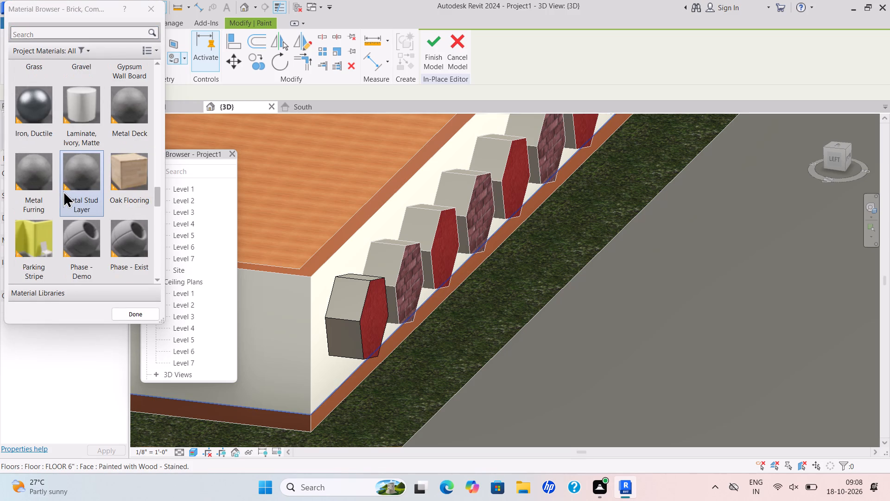
pyautogui.scroll(1, 63, 191)
pyautogui.click(37, 241)
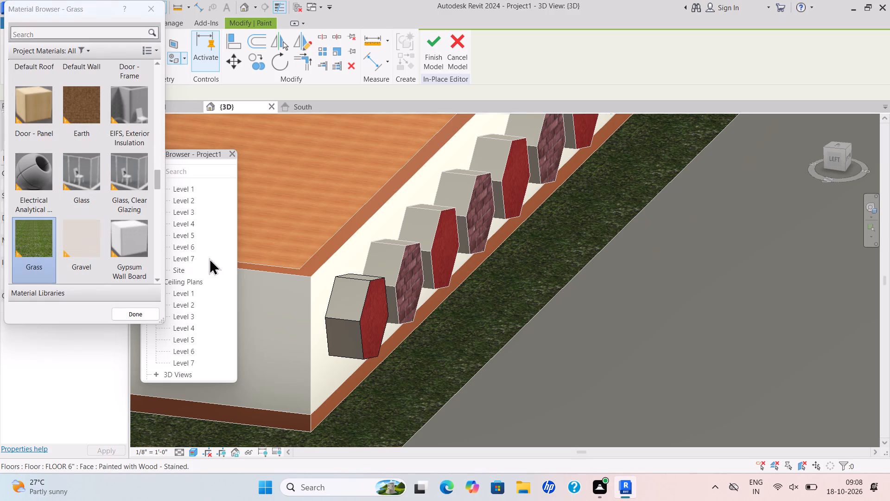
pyautogui.click(357, 295)
pyautogui.scroll(2, 368, 280)
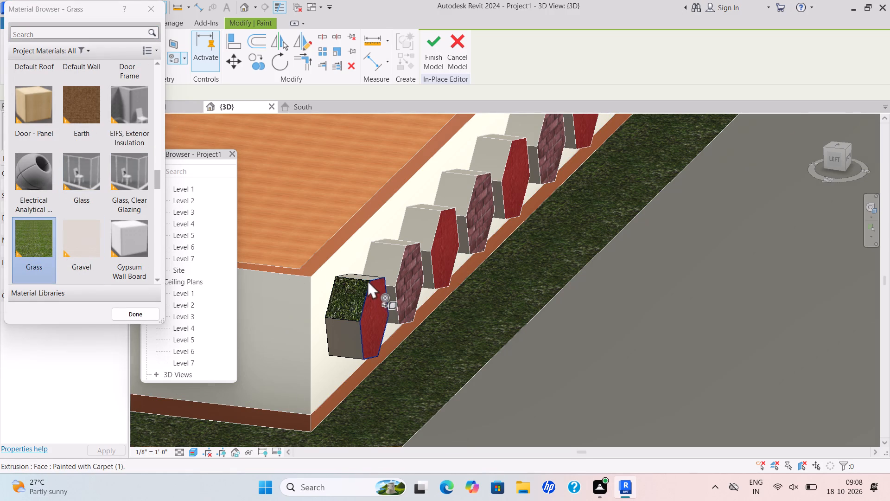
pyautogui.scroll(7, 368, 280)
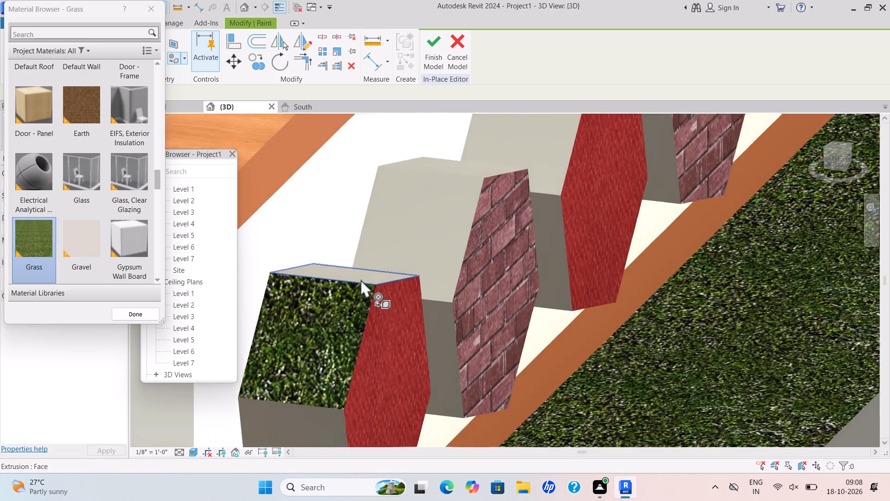
pyautogui.click(361, 279)
pyautogui.scroll(-4, 355, 275)
pyautogui.moveTo(350, 270); pyautogui.dragTo(347, 242, button='middle')
pyautogui.scroll(1, 346, 239)
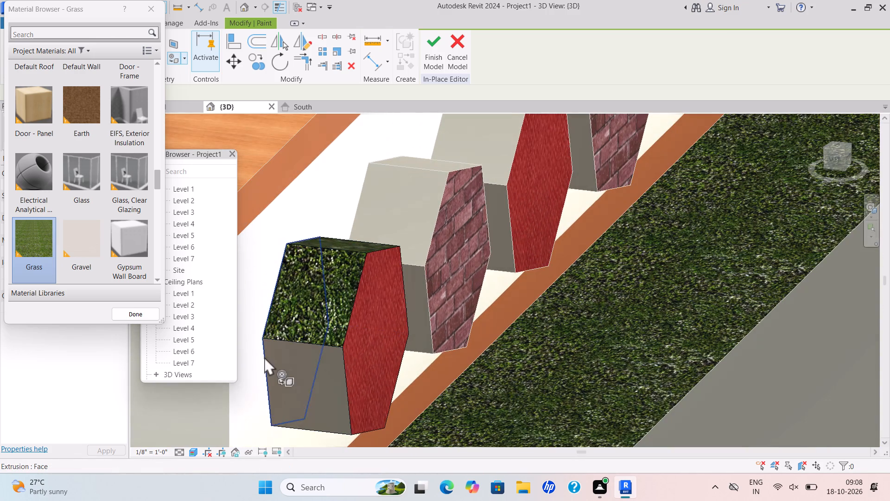
pyautogui.click(291, 354)
# Examine the front boundary wall and the outermost left hexagon from the other side for side faces still unpainted.
pyautogui.scroll(-2, 339, 336)
pyautogui.moveTo(345, 337); pyautogui.dragTo(346, 342, button='middle')
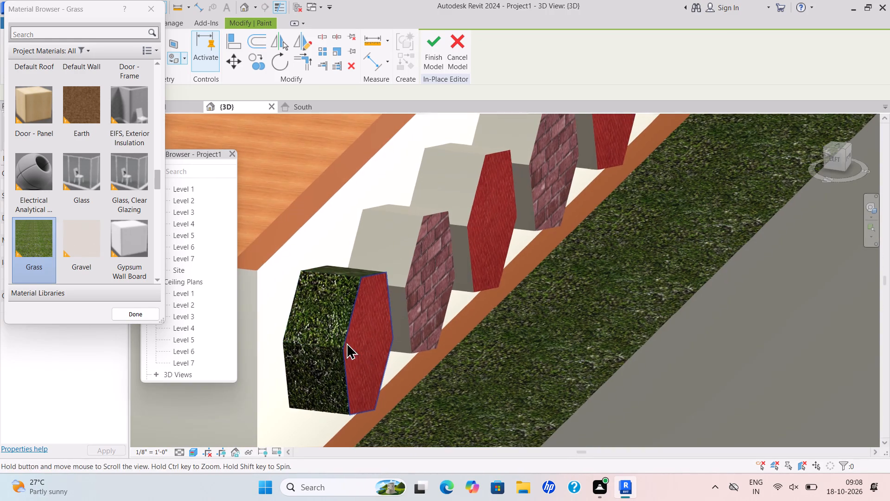
pyautogui.keyDown('shift'); pyautogui.moveTo(358, 343); pyautogui.dragTo(293, 345, button='middle'); pyautogui.keyUp('shift')
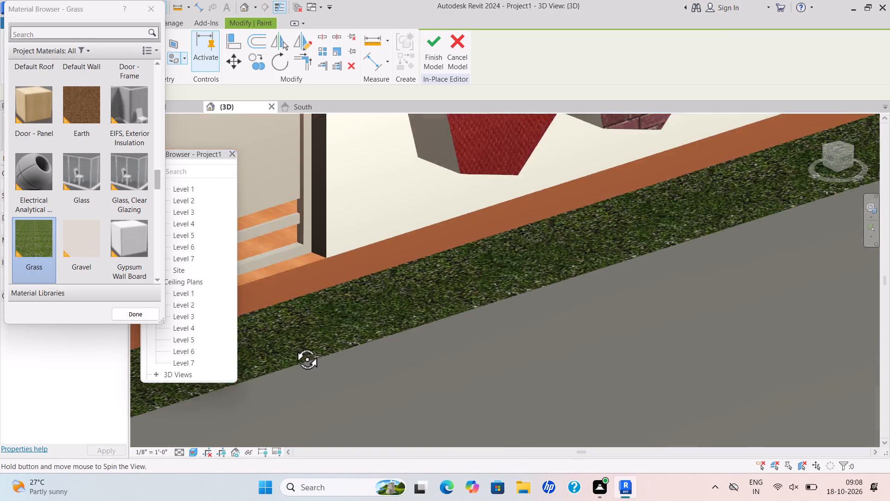
pyautogui.keyDown('shift'); pyautogui.moveTo(293, 345); pyautogui.dragTo(292, 344, button='middle'); pyautogui.keyUp('shift')
pyautogui.scroll(-4, 418, 274)
pyautogui.moveTo(456, 259); pyautogui.dragTo(339, 318, button='middle')
pyautogui.moveTo(332, 319); pyautogui.dragTo(553, 312, button='middle')
pyautogui.scroll(-2, 332, 319)
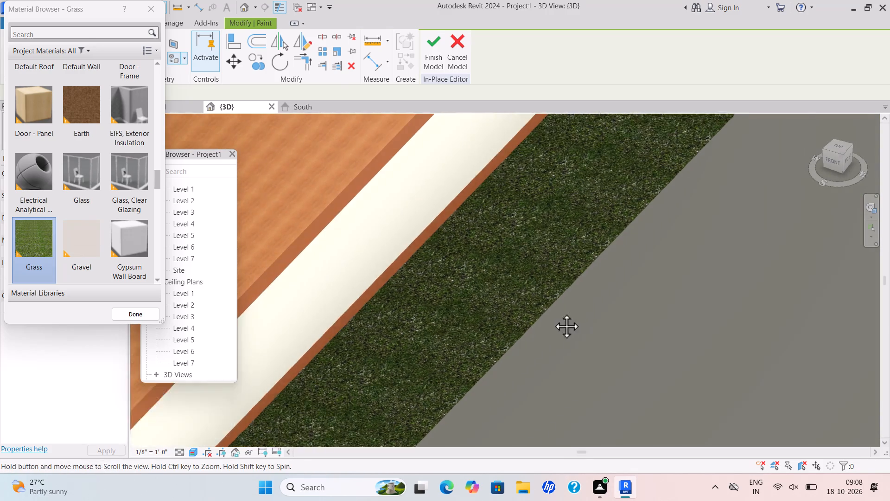
pyautogui.moveTo(553, 312); pyautogui.dragTo(554, 312, button='middle')
pyautogui.moveTo(442, 320); pyautogui.dragTo(506, 325, button='middle')
pyautogui.scroll(-11, 440, 320)
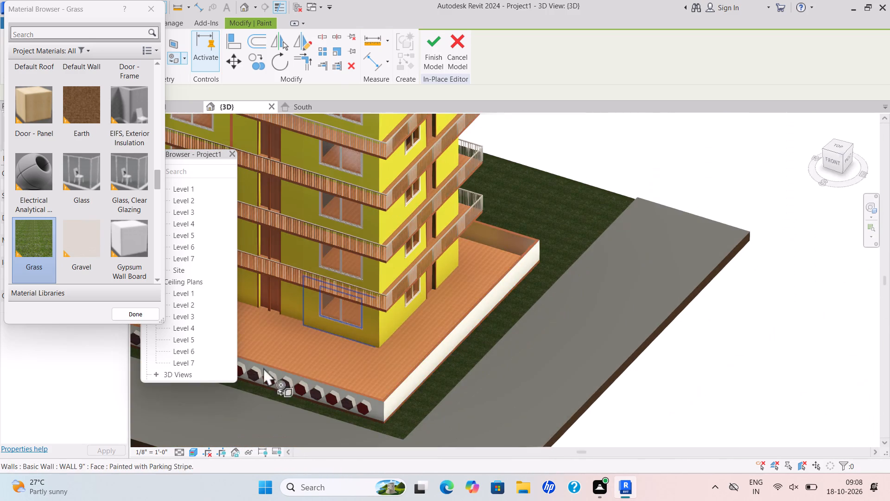
pyautogui.moveTo(231, 376); pyautogui.dragTo(424, 339, button='middle')
pyautogui.scroll(-1, 280, 373)
pyautogui.scroll(1, 426, 338)
pyautogui.scroll(-1, 371, 353)
pyautogui.moveTo(368, 353); pyautogui.dragTo(523, 312, button='middle')
pyautogui.scroll(-1, 507, 316)
pyautogui.moveTo(401, 339); pyautogui.dragTo(497, 313, button='middle')
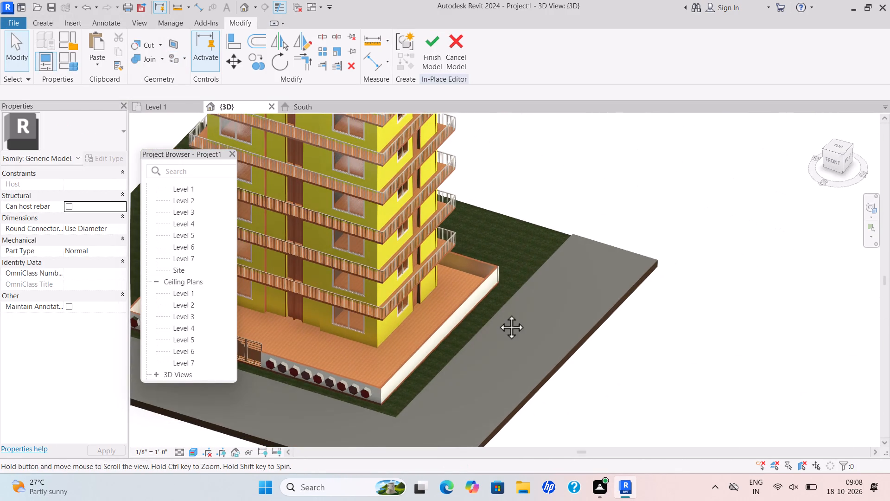
pyautogui.moveTo(497, 313); pyautogui.dragTo(516, 309, button='middle')
pyautogui.scroll(4, 311, 358)
pyautogui.scroll(4, 302, 252)
pyautogui.scroll(-2, 302, 259)
pyautogui.moveTo(302, 261); pyautogui.dragTo(352, 270, button='middle')
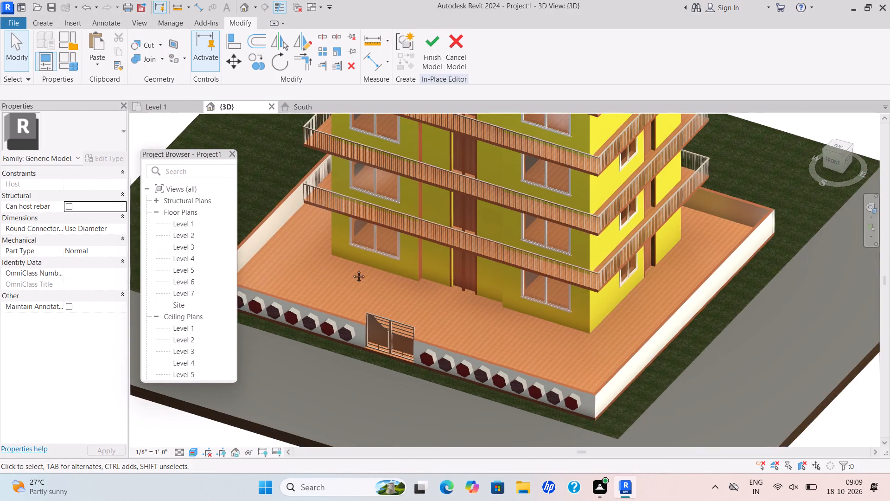
pyautogui.moveTo(352, 270); pyautogui.dragTo(456, 251, button='middle')
pyautogui.scroll(11, 383, 295)
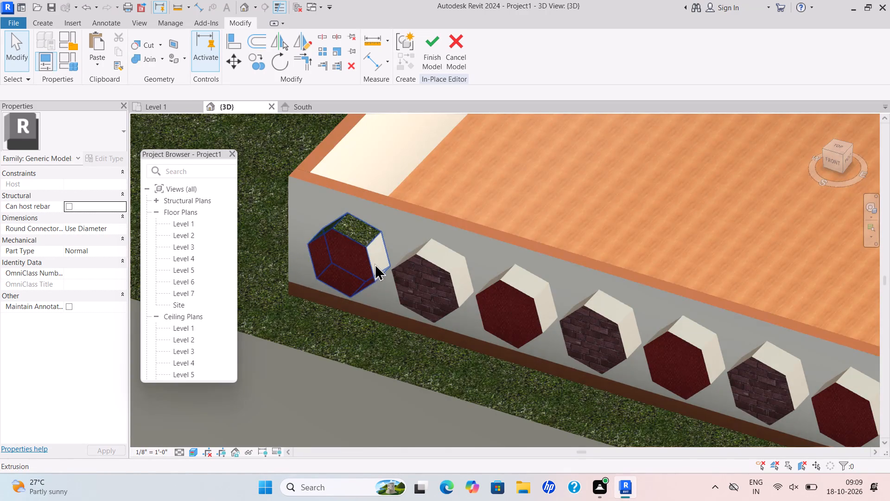
pyautogui.scroll(7, 374, 255)
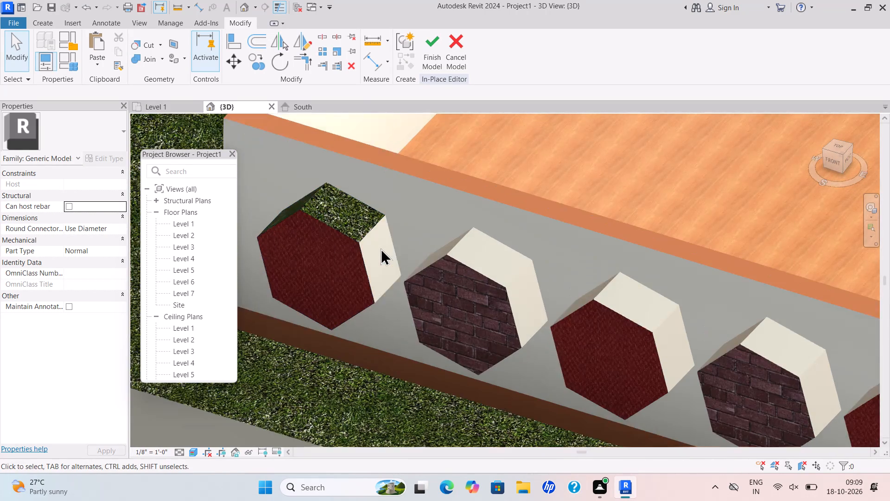
# Finish the in-place edit, reopen the same outermost hexagon and paint its gate-facing side faces with Grass.
pyautogui.click(442, 40)
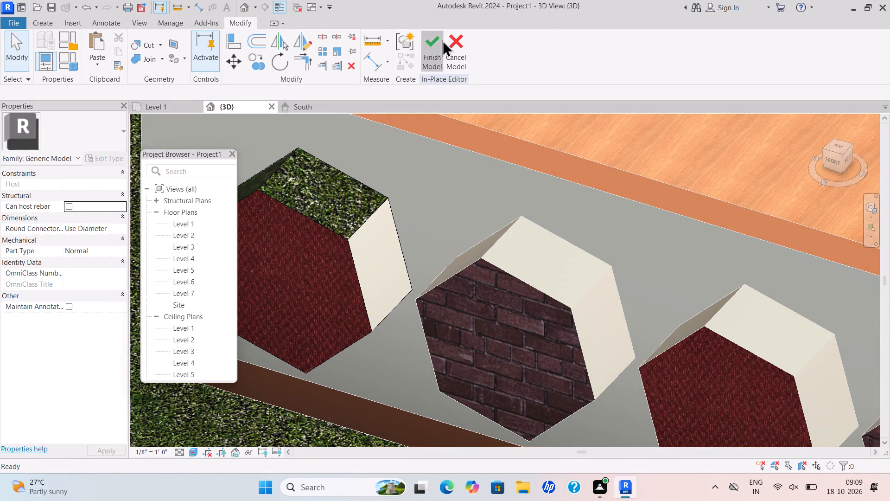
pyautogui.click(366, 225)
pyautogui.click(490, 45)
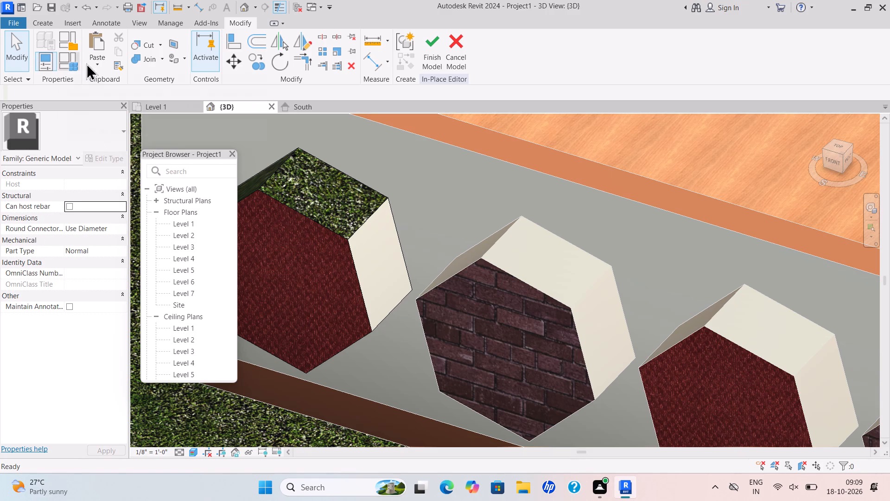
pyautogui.click(186, 56)
pyautogui.click(190, 71)
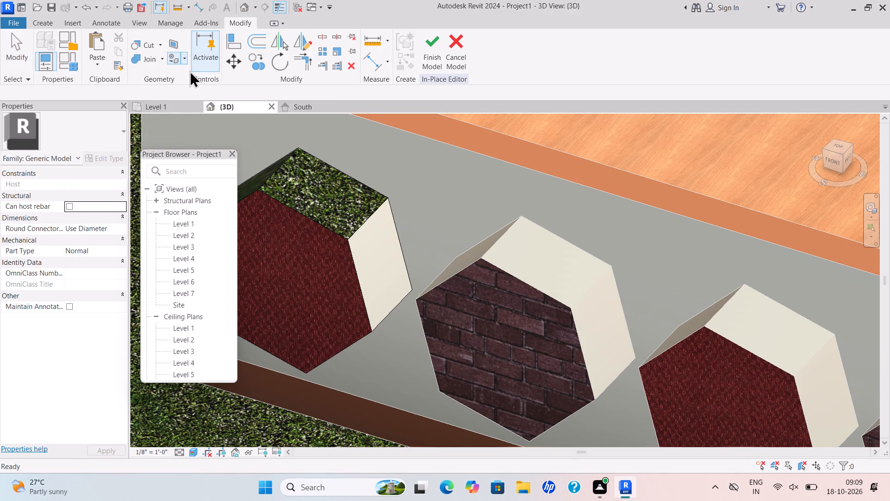
pyautogui.click(29, 151)
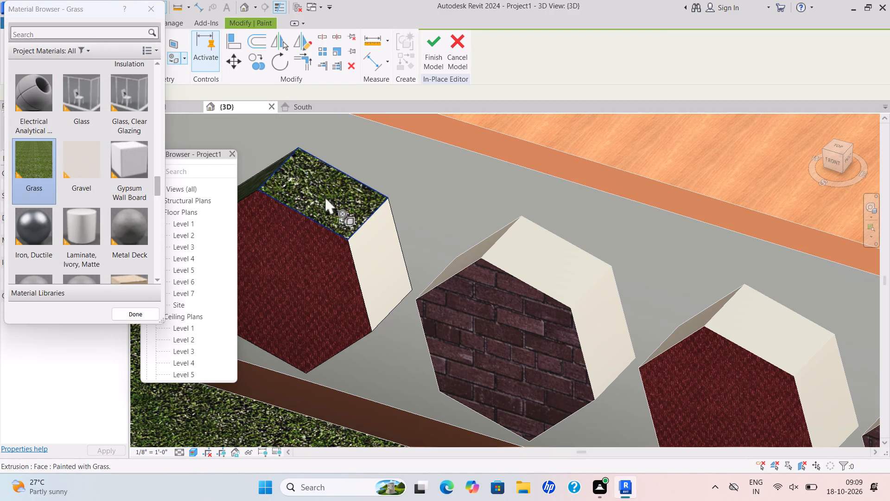
pyautogui.click(384, 245)
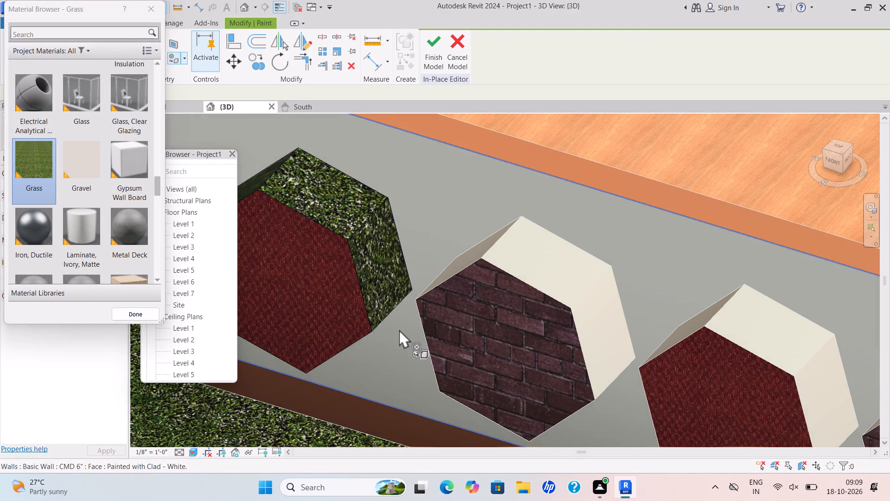
pyautogui.scroll(3, 391, 334)
pyautogui.click(376, 317)
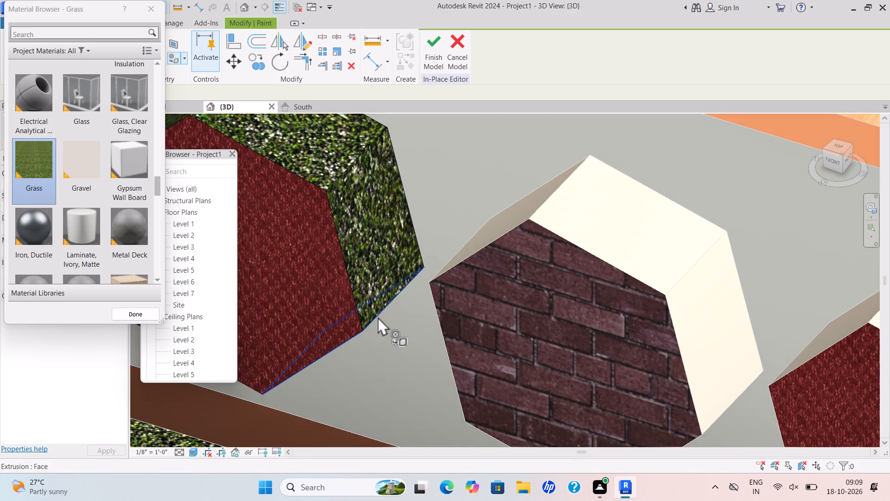
pyautogui.scroll(-4, 385, 319)
pyautogui.keyDown('shift'); pyautogui.moveTo(415, 329); pyautogui.dragTo(420, 302, button='middle'); pyautogui.keyUp('shift')
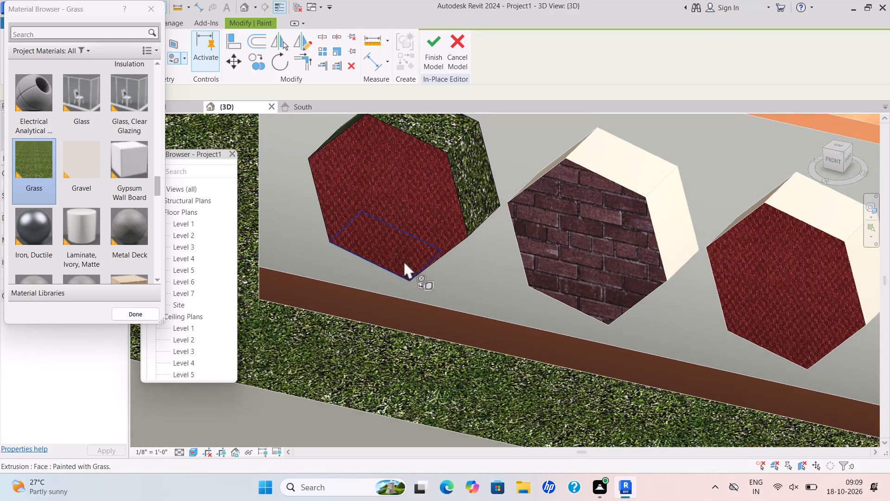
pyautogui.scroll(1, 382, 259)
pyautogui.moveTo(375, 256); pyautogui.dragTo(301, 345, button='middle')
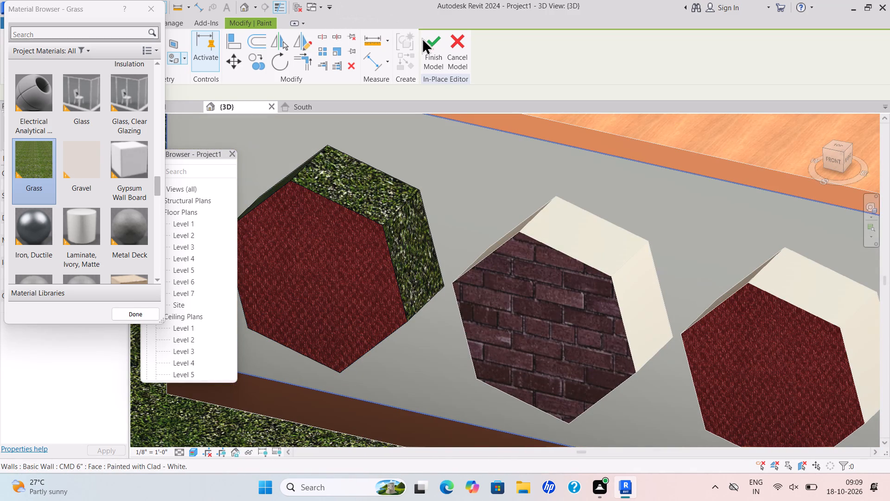
pyautogui.click(435, 47)
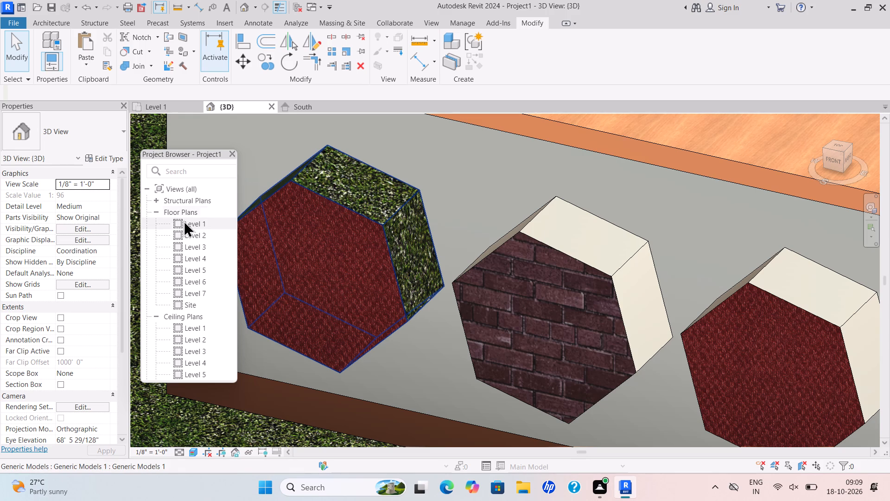
# Save the project to the Desktop as a Revit project file named C1.
pyautogui.scroll(-11, 391, 257)
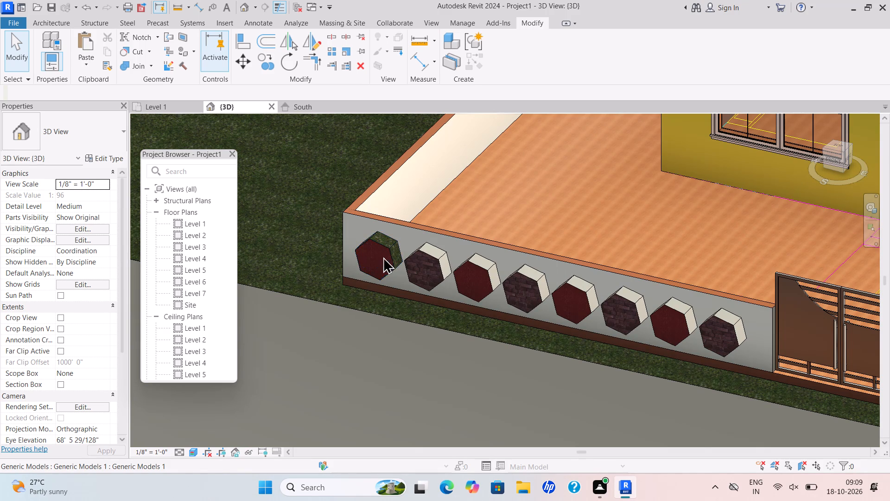
pyautogui.click(61, 19)
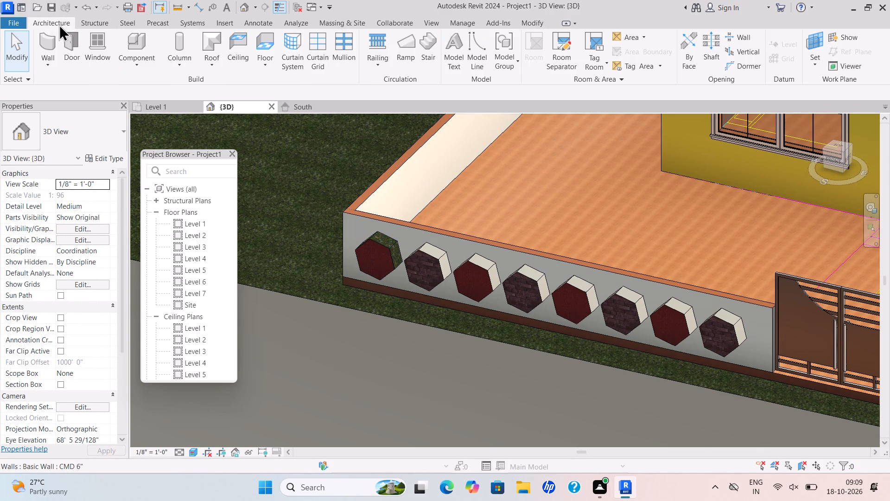
pyautogui.click(13, 23)
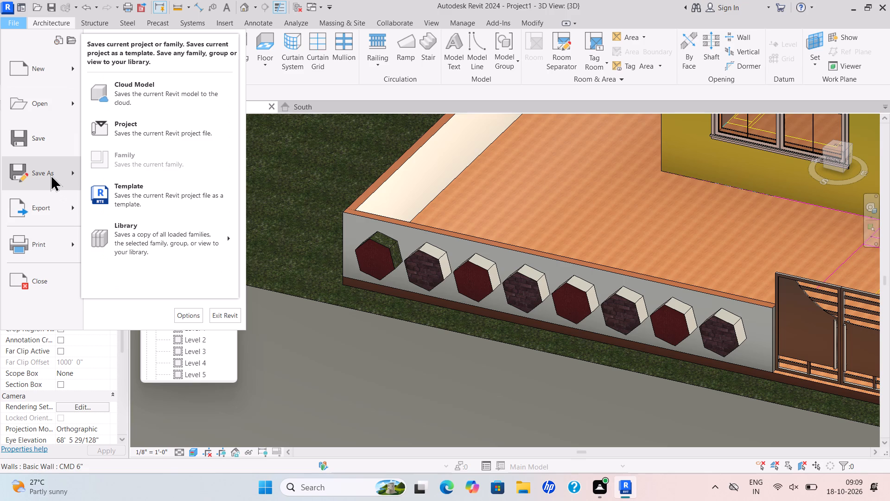
pyautogui.click(49, 172)
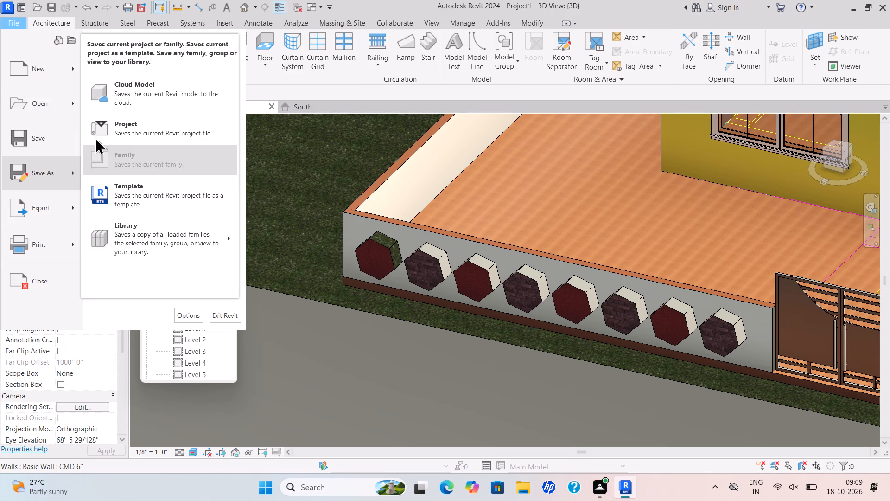
pyautogui.click(122, 129)
pyautogui.tripleClick(269, 336)
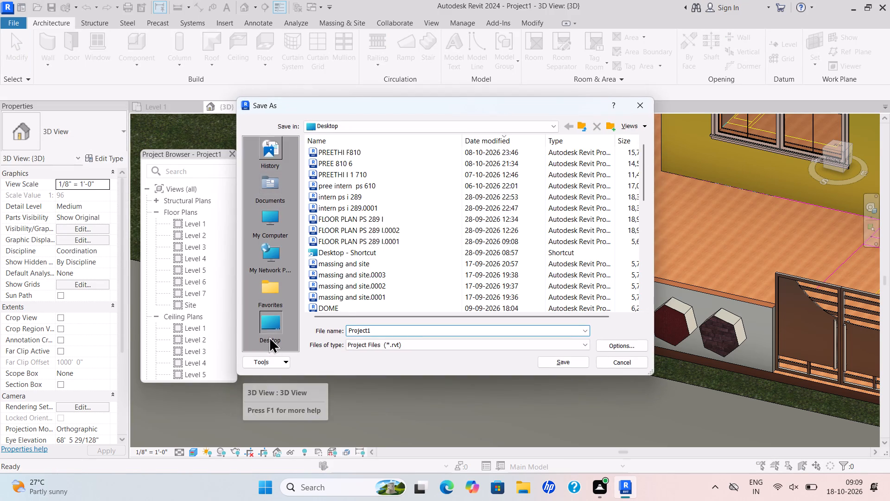
pyautogui.click(377, 328)
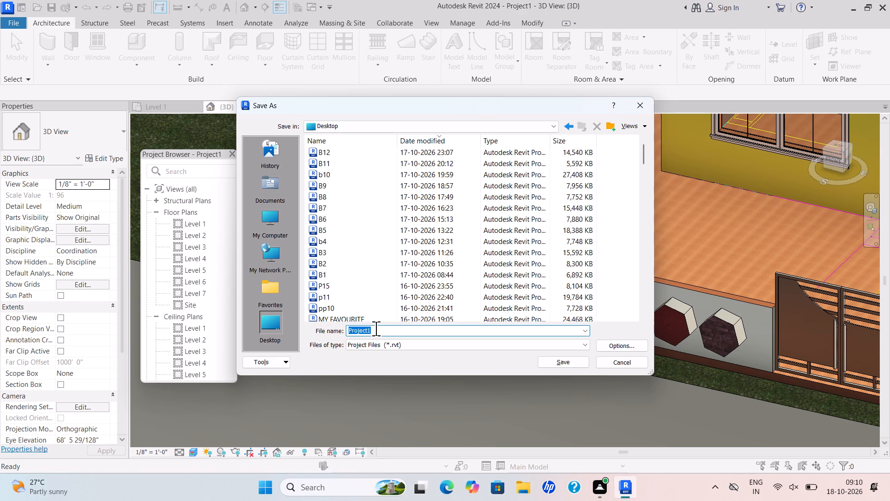
pyautogui.press('BackSpace')
pyautogui.write('C1')
pyautogui.click(559, 361)
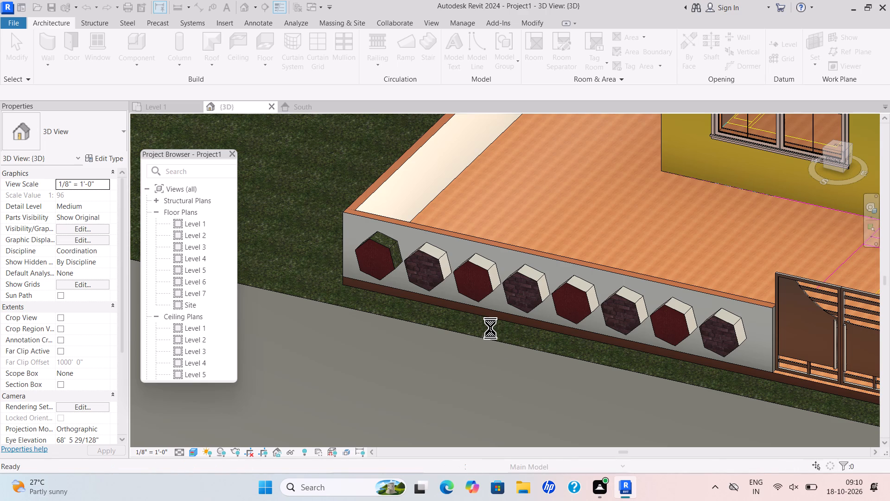
# Edit the second hexagon from the outer left end of the front wall in place and paint its upper and gate-facing side faces with Grass.
pyautogui.scroll(-2, 477, 330)
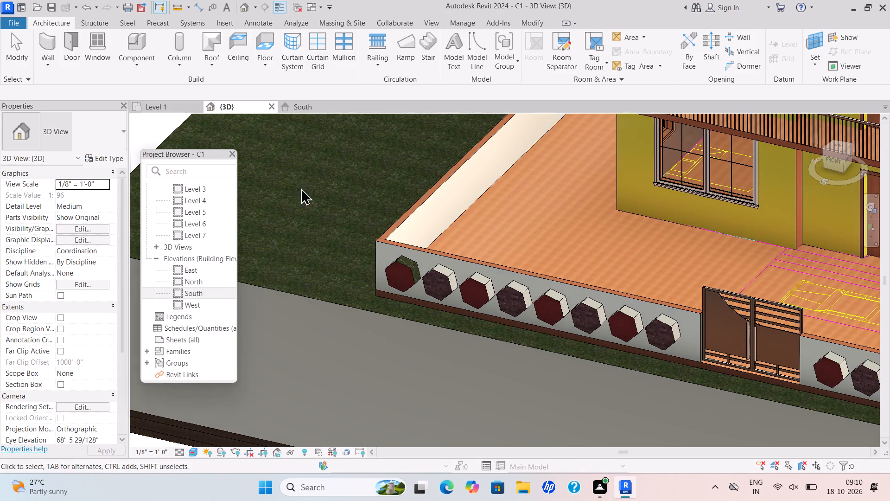
pyautogui.scroll(-2, 497, 241)
pyautogui.moveTo(483, 283); pyautogui.dragTo(441, 316, button='middle')
pyautogui.scroll(4, 434, 316)
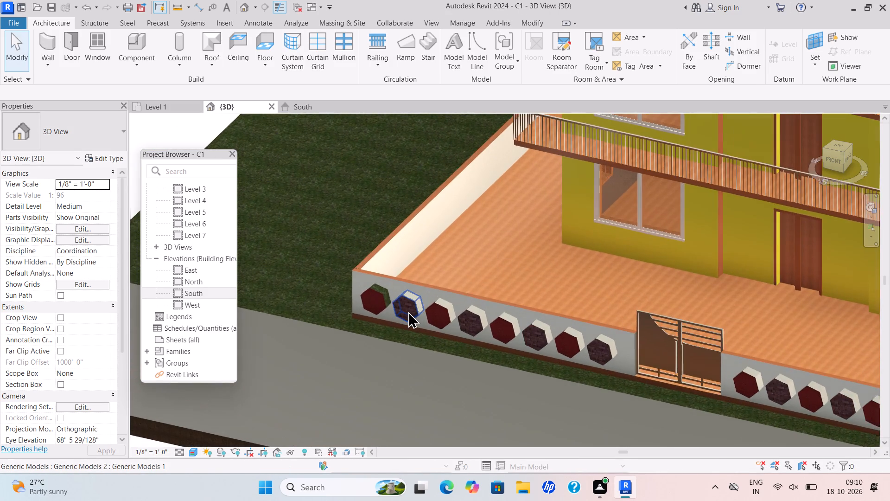
pyautogui.click(408, 311)
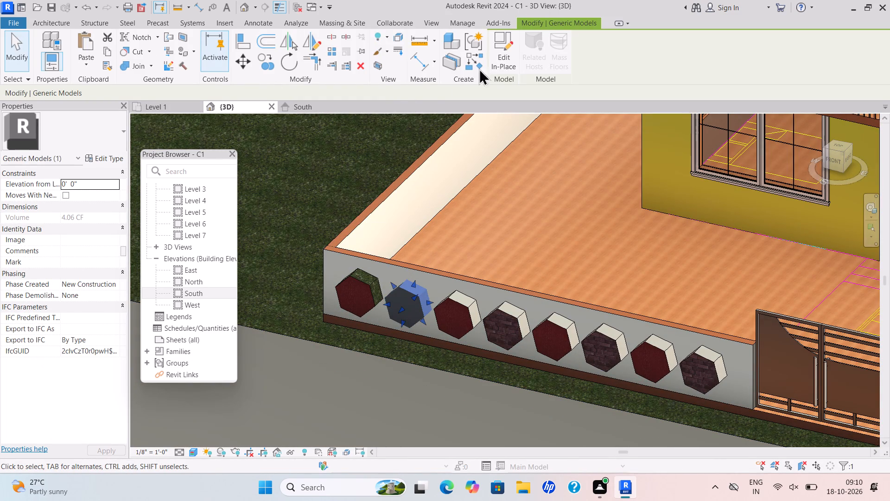
pyautogui.click(489, 64)
pyautogui.click(494, 59)
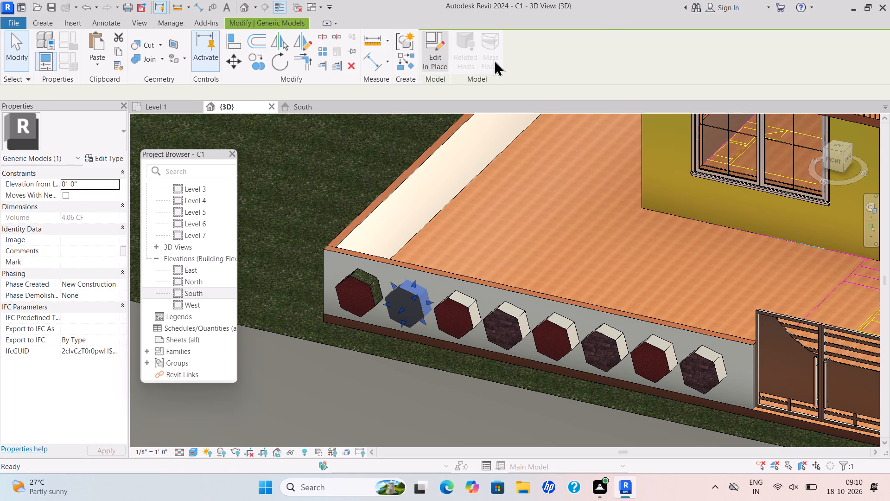
pyautogui.click(184, 53)
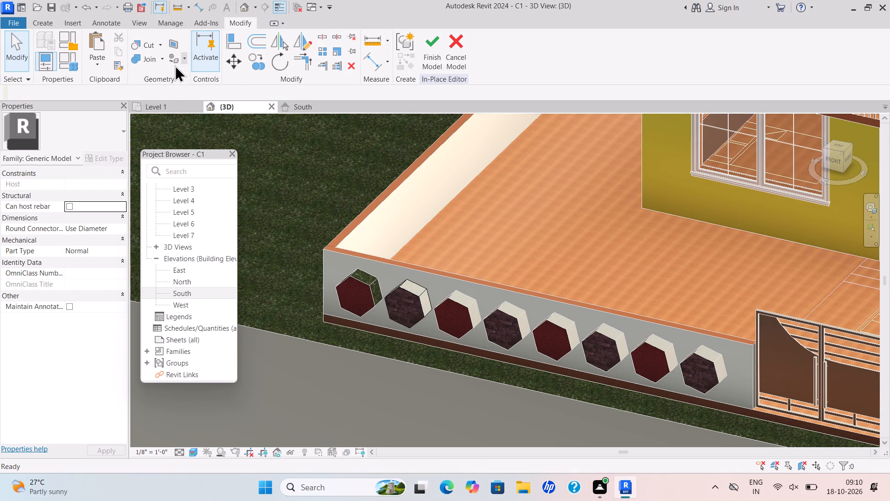
pyautogui.click(175, 72)
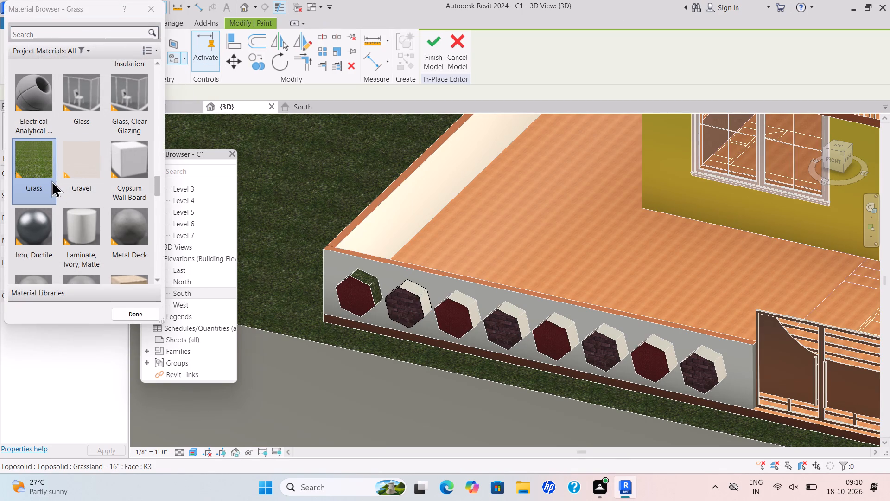
pyautogui.click(51, 180)
pyautogui.scroll(9, 427, 287)
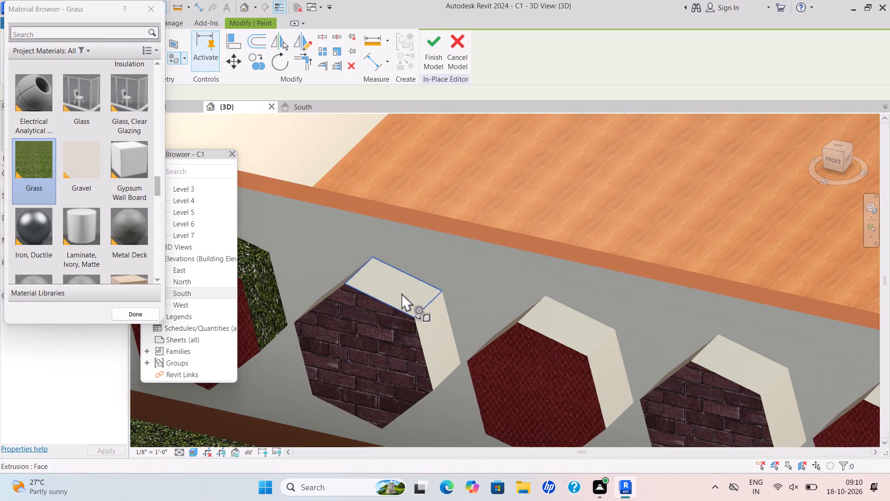
pyautogui.click(401, 293)
pyautogui.moveTo(438, 324); pyautogui.dragTo(438, 329)
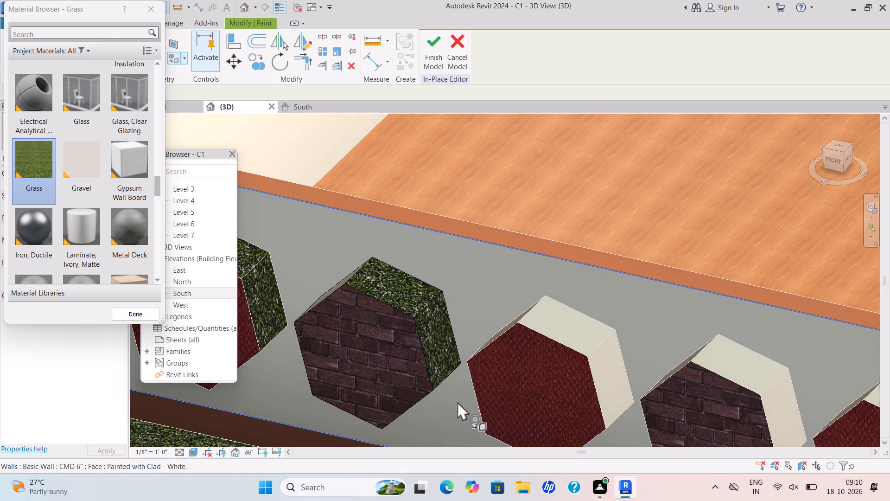
pyautogui.scroll(7, 449, 395)
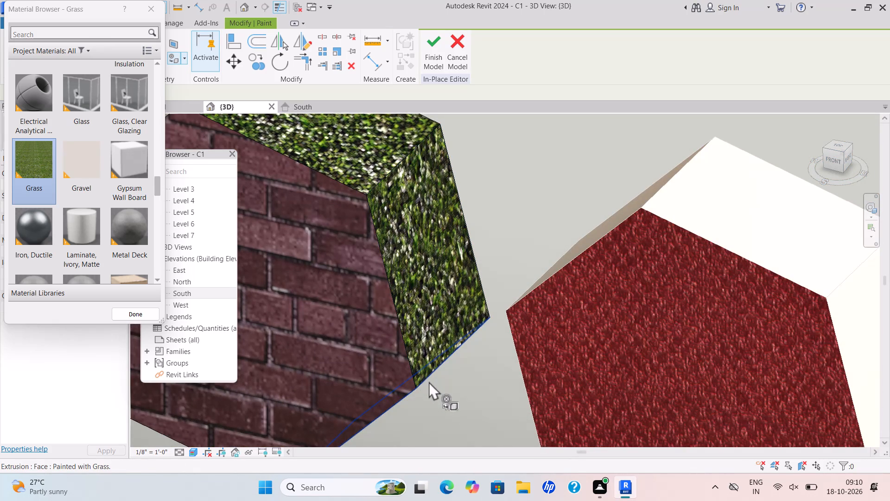
pyautogui.click(429, 381)
# Paint the same hexagon's side faces pointing away from the gate with Grass and finish the in-place edit.
pyautogui.scroll(-7, 422, 380)
pyautogui.keyDown('shift'); pyautogui.moveTo(435, 401); pyautogui.dragTo(437, 406, button='middle'); pyautogui.keyUp('shift')
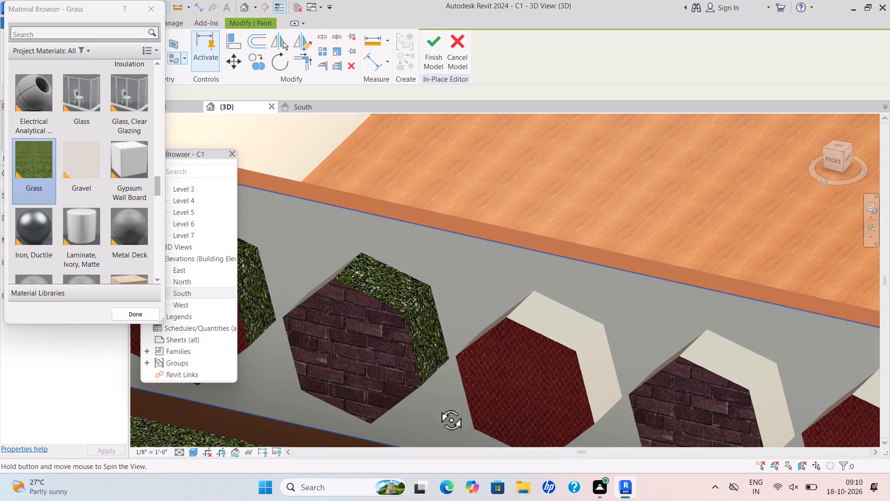
pyautogui.keyDown('shift'); pyautogui.moveTo(437, 406); pyautogui.dragTo(475, 390, button='middle'); pyautogui.keyUp('shift')
pyautogui.scroll(-6, 481, 367)
pyautogui.moveTo(473, 352); pyautogui.dragTo(230, 349, button='middle')
pyautogui.scroll(-1, 390, 372)
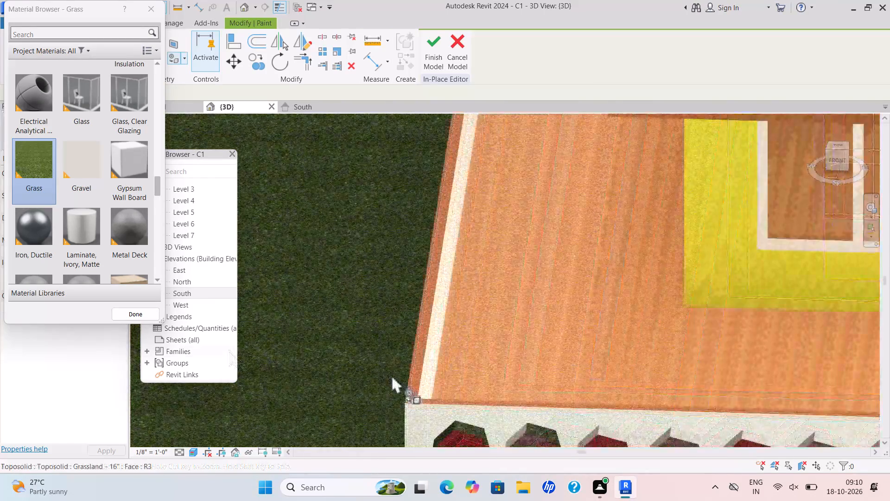
pyautogui.keyDown('shift'); pyautogui.moveTo(392, 375); pyautogui.dragTo(460, 380, button='middle'); pyautogui.keyUp('shift')
pyautogui.scroll(-2, 544, 344)
pyautogui.moveTo(542, 343); pyautogui.dragTo(257, 315, button='middle')
pyautogui.scroll(-1, 475, 363)
pyautogui.moveTo(475, 364); pyautogui.dragTo(330, 263, button='middle')
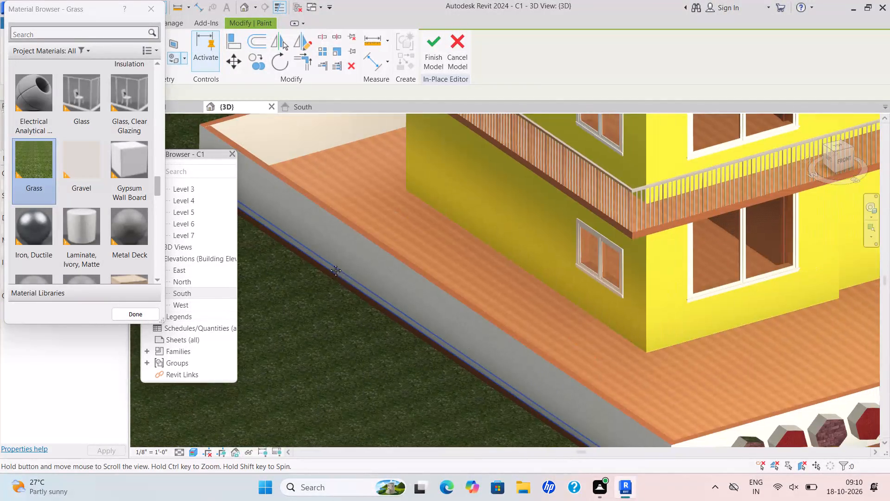
pyautogui.scroll(1, 329, 263)
pyautogui.scroll(7, 630, 373)
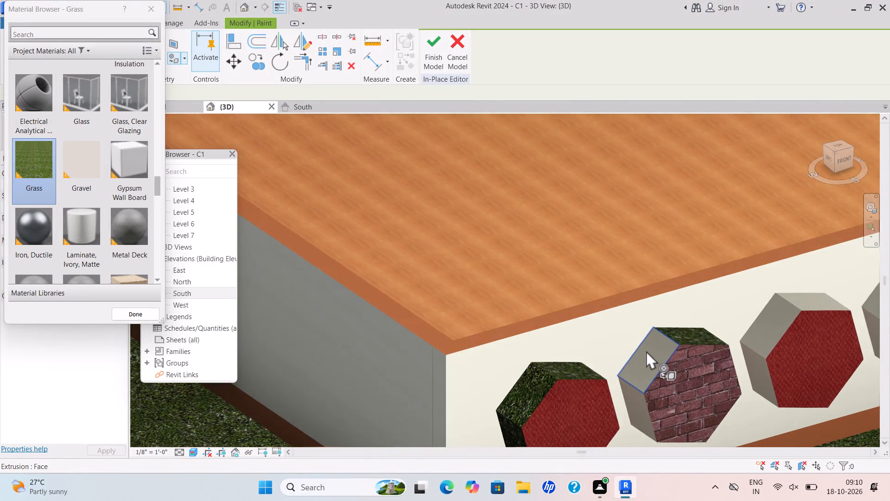
pyautogui.scroll(4, 642, 349)
pyautogui.click(643, 364)
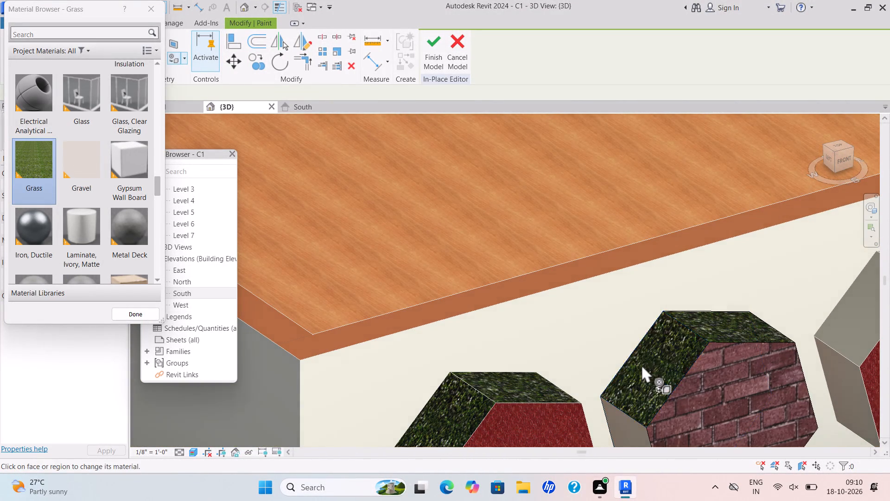
pyautogui.scroll(-3, 652, 358)
pyautogui.moveTo(635, 333); pyautogui.dragTo(621, 272, button='middle')
pyautogui.scroll(3, 625, 358)
pyautogui.click(624, 359)
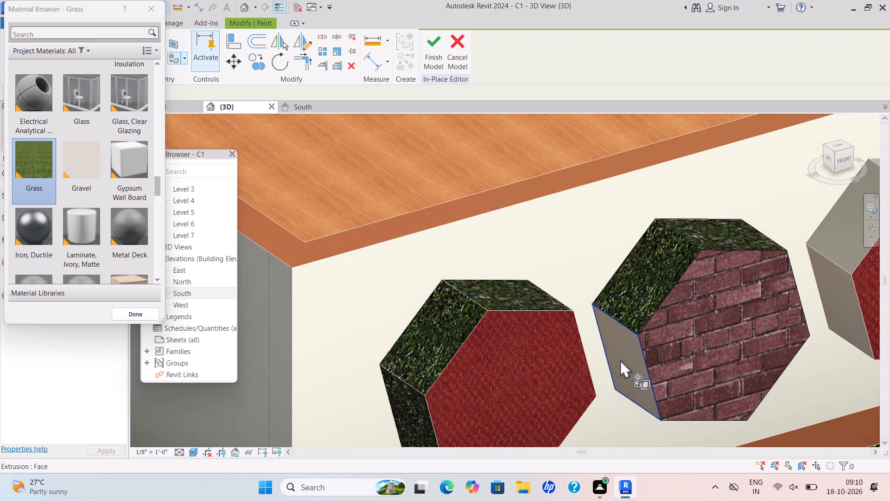
pyautogui.scroll(-5, 599, 377)
pyautogui.scroll(-2, 680, 363)
pyautogui.keyDown('shift'); pyautogui.moveTo(671, 360); pyautogui.dragTo(630, 340, button='middle'); pyautogui.keyUp('shift')
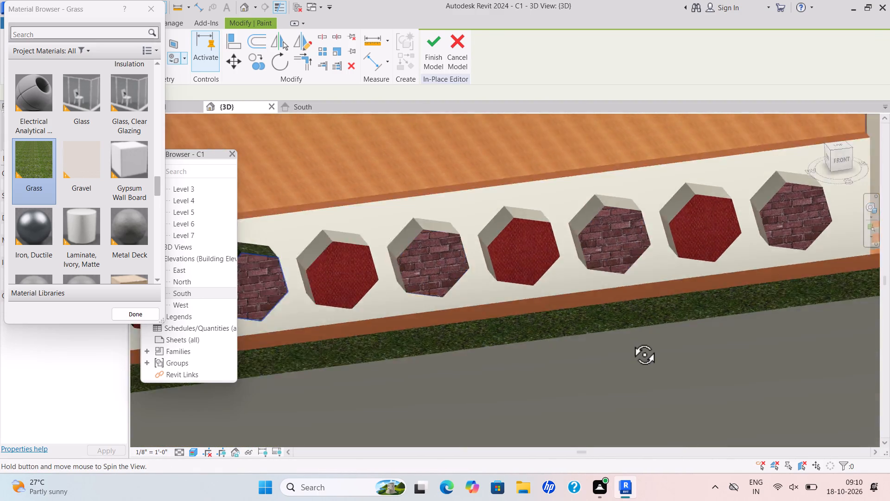
pyautogui.keyDown('shift'); pyautogui.moveTo(630, 340); pyautogui.dragTo(626, 338, button='middle'); pyautogui.keyUp('shift')
pyautogui.scroll(-8, 600, 334)
pyautogui.moveTo(612, 348); pyautogui.dragTo(737, 392, button='middle')
pyautogui.scroll(1, 556, 415)
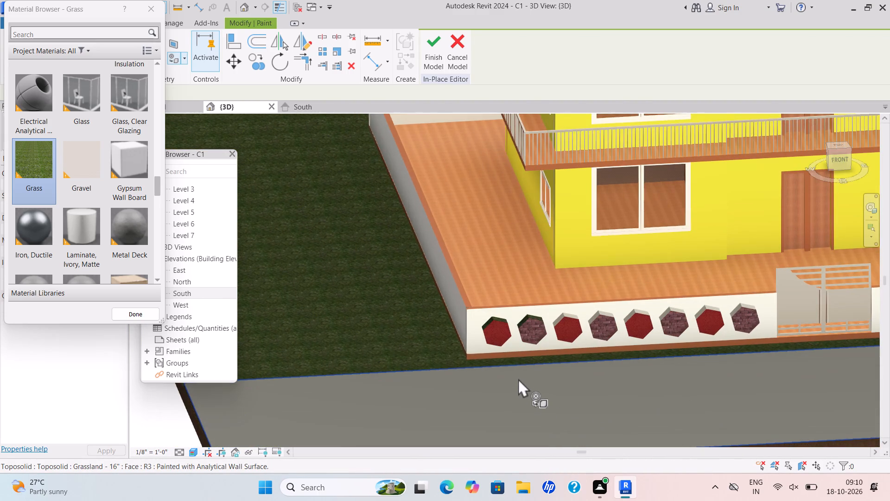
pyautogui.keyDown('shift'); pyautogui.moveTo(495, 363); pyautogui.dragTo(472, 351, button='middle'); pyautogui.keyUp('shift')
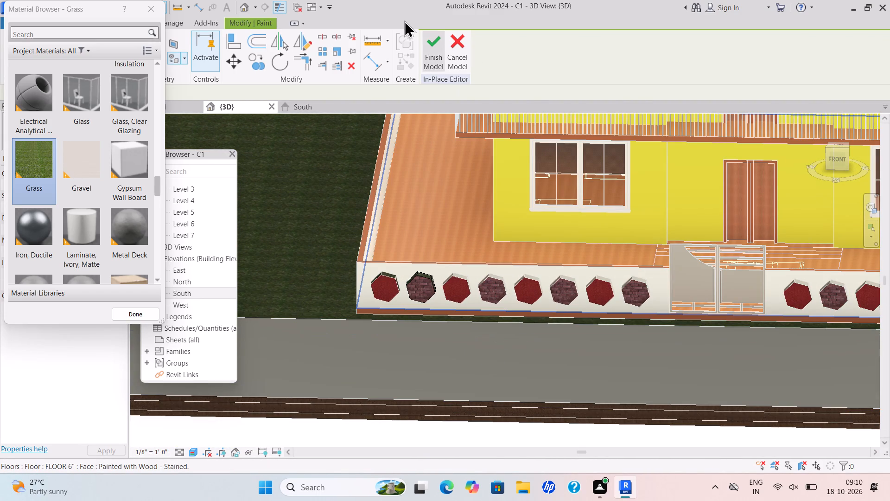
pyautogui.click(432, 32)
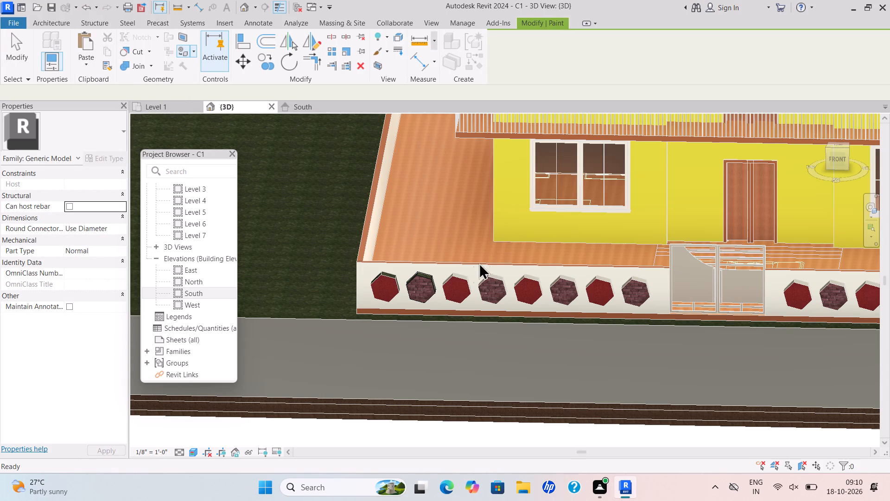
# Edit the third hexagon from the outer left end of the front wall in place and paint its upper and gate-facing side faces with Grass.
pyautogui.scroll(5, 459, 274)
pyautogui.click(470, 289)
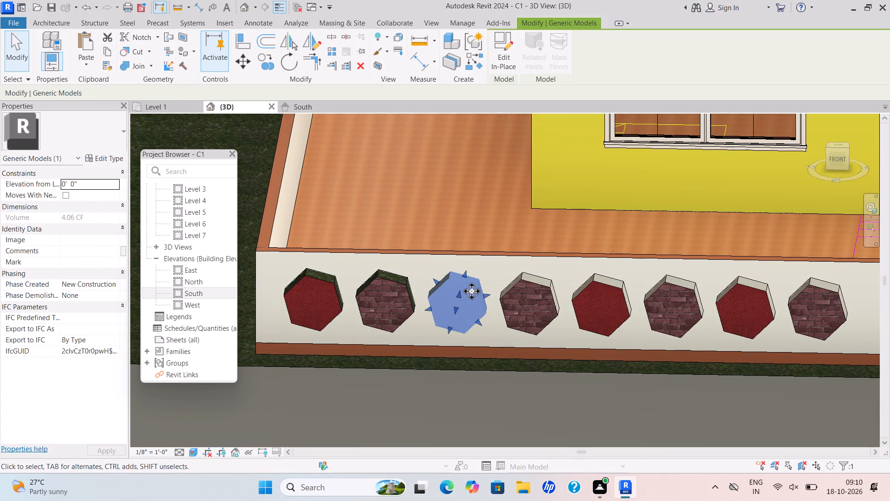
pyautogui.click(492, 56)
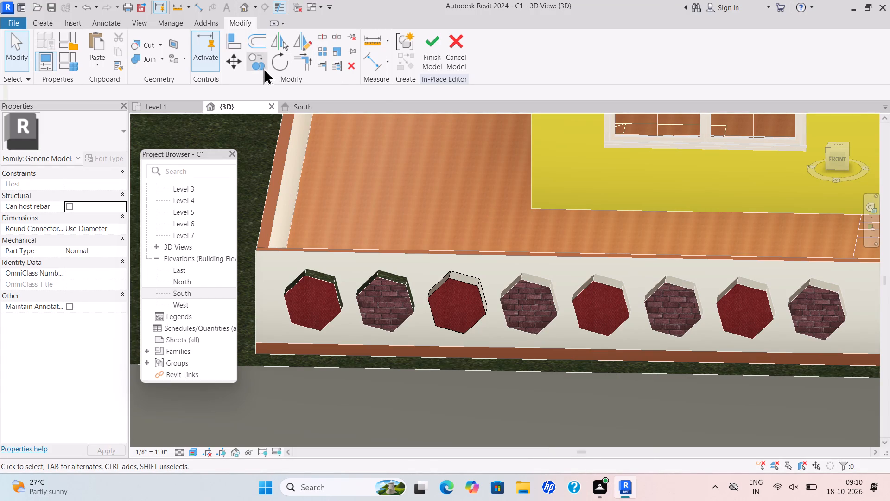
pyautogui.click(184, 53)
pyautogui.click(186, 71)
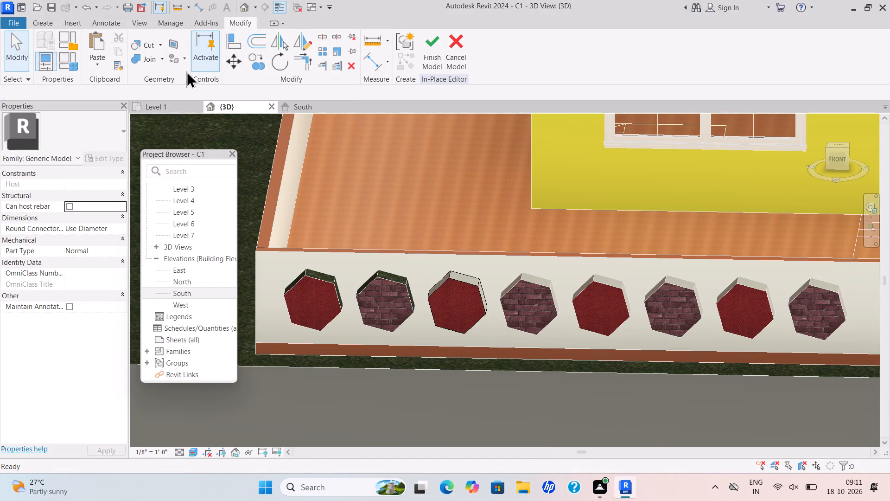
pyautogui.click(23, 174)
pyautogui.scroll(2, 488, 272)
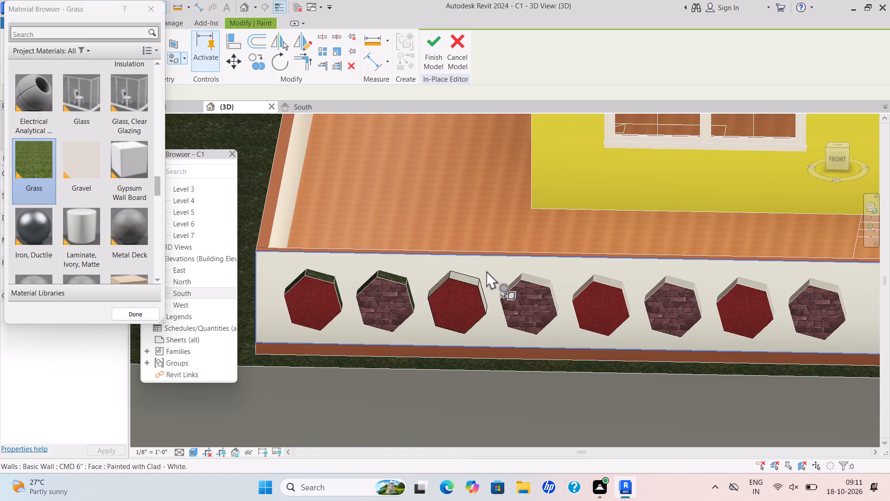
pyautogui.scroll(6, 486, 270)
pyautogui.scroll(4, 456, 296)
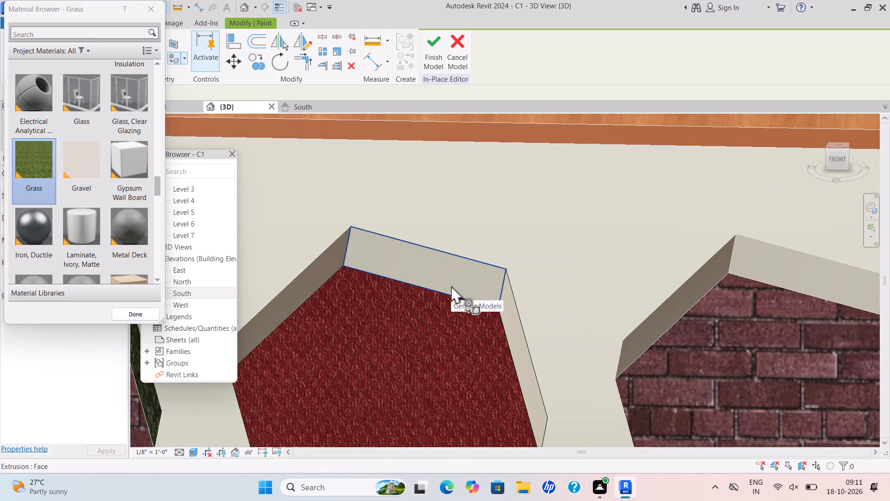
pyautogui.click(451, 285)
pyautogui.scroll(3, 516, 322)
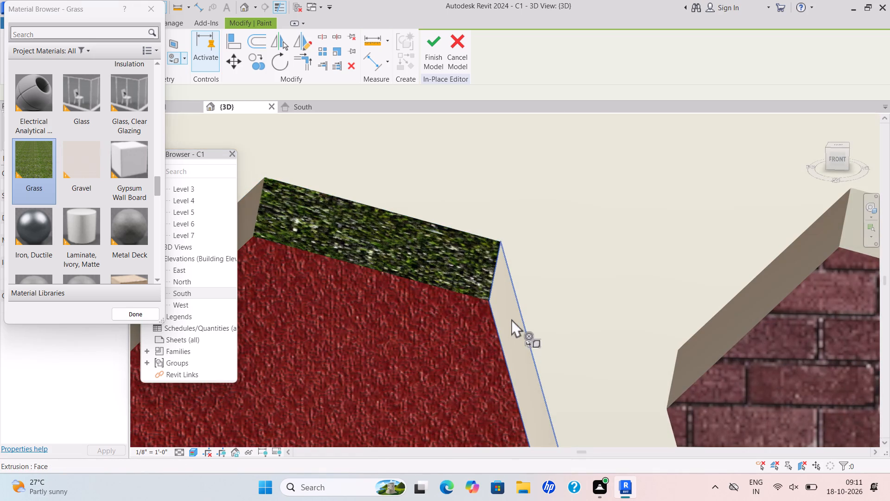
pyautogui.click(500, 315)
# Paint the third hexagon's two side faces pointing away from the gate with Grass.
pyautogui.scroll(-3, 510, 316)
pyautogui.moveTo(510, 317); pyautogui.dragTo(560, 308, button='middle')
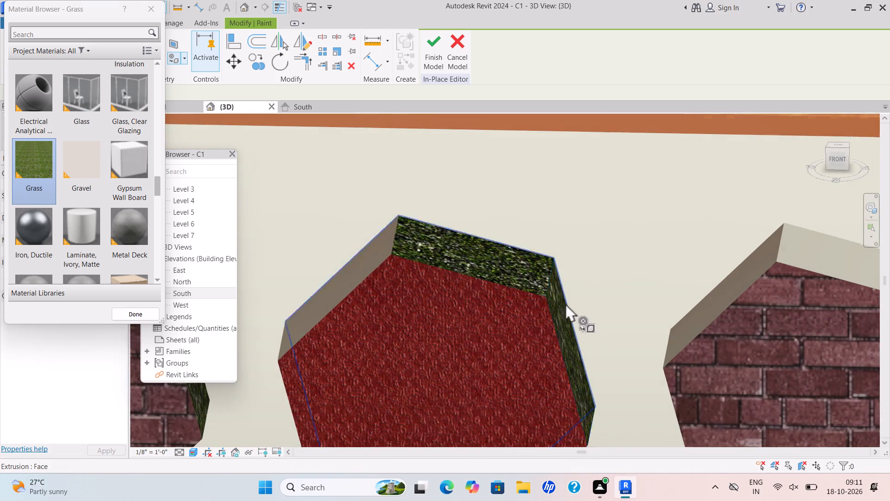
pyautogui.scroll(1, 355, 261)
pyautogui.click(360, 273)
pyautogui.scroll(-2, 369, 270)
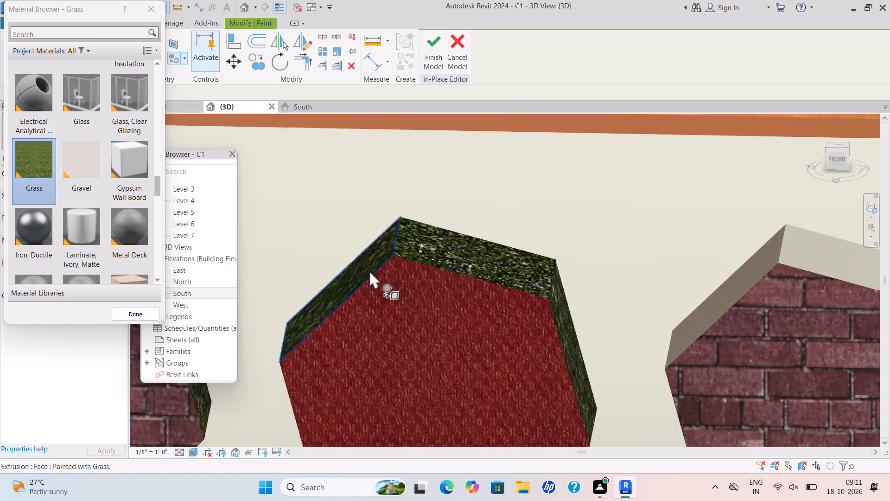
pyautogui.scroll(-3, 369, 270)
pyautogui.moveTo(369, 270); pyautogui.dragTo(387, 234, button='middle')
pyautogui.scroll(3, 340, 317)
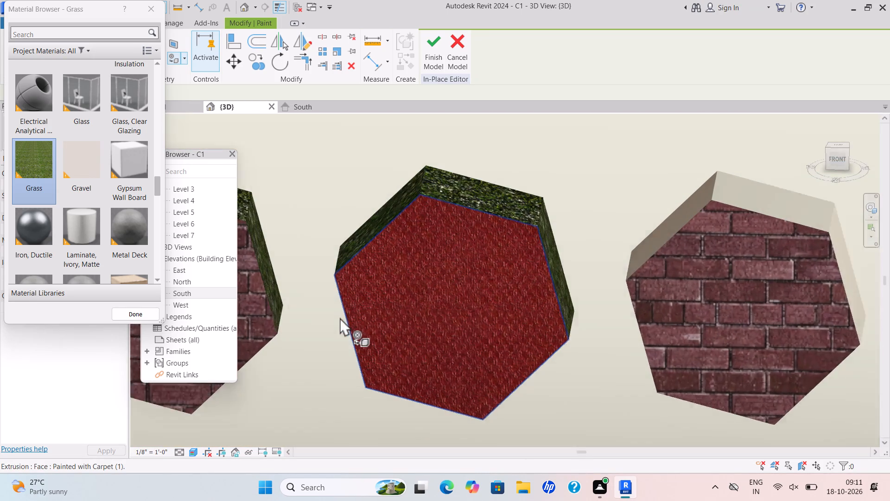
pyautogui.keyDown('shift'); pyautogui.moveTo(378, 328); pyautogui.dragTo(412, 336, button='middle'); pyautogui.keyUp('shift')
pyautogui.scroll(-4, 496, 310)
pyautogui.moveTo(496, 310); pyautogui.dragTo(489, 301, button='middle')
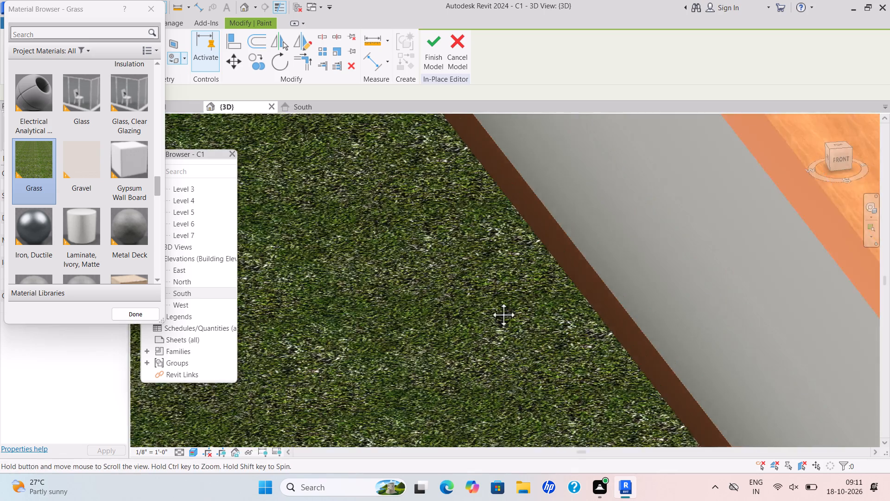
pyautogui.moveTo(489, 301); pyautogui.dragTo(430, 262, button='middle')
pyautogui.scroll(-8, 489, 301)
pyautogui.scroll(-1, 614, 336)
pyautogui.moveTo(614, 337); pyautogui.dragTo(567, 337, button='middle')
pyautogui.scroll(1, 566, 336)
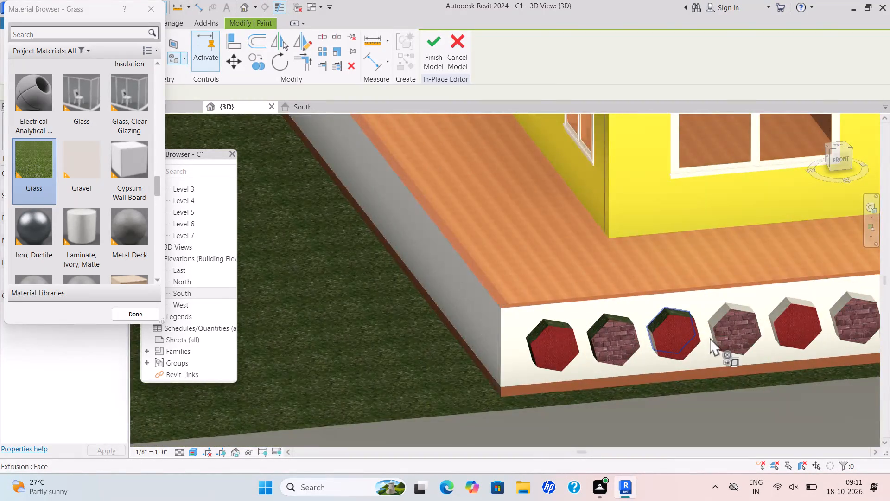
pyautogui.scroll(3, 710, 338)
pyautogui.scroll(7, 640, 339)
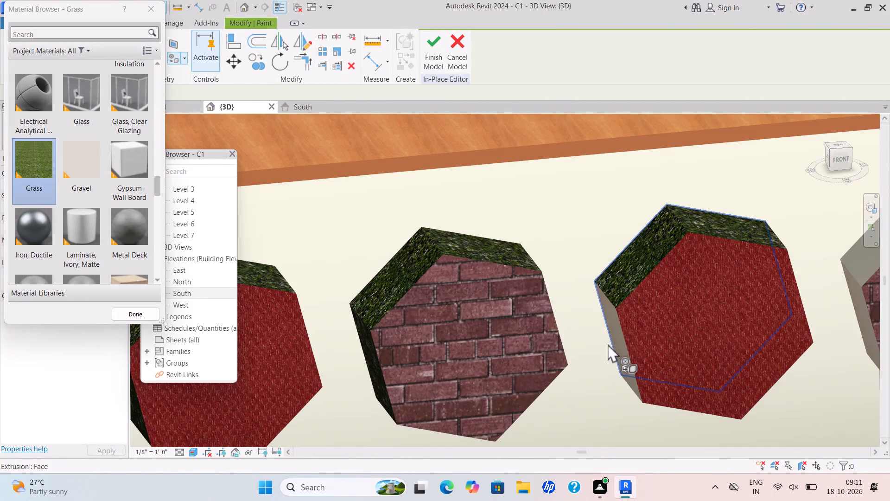
pyautogui.click(617, 336)
pyautogui.scroll(-5, 622, 338)
pyautogui.scroll(-1, 721, 343)
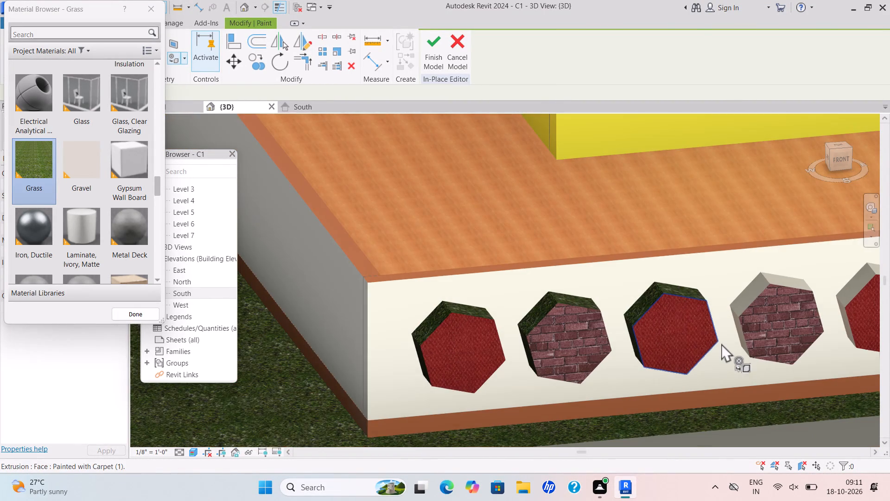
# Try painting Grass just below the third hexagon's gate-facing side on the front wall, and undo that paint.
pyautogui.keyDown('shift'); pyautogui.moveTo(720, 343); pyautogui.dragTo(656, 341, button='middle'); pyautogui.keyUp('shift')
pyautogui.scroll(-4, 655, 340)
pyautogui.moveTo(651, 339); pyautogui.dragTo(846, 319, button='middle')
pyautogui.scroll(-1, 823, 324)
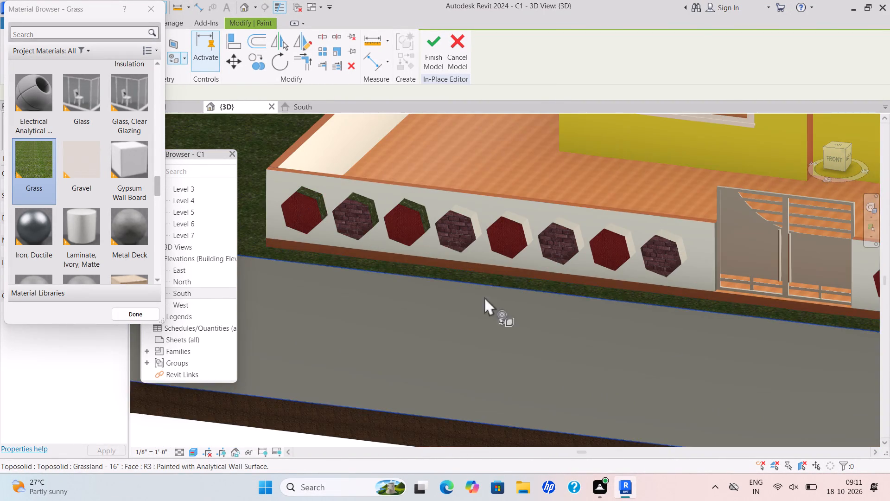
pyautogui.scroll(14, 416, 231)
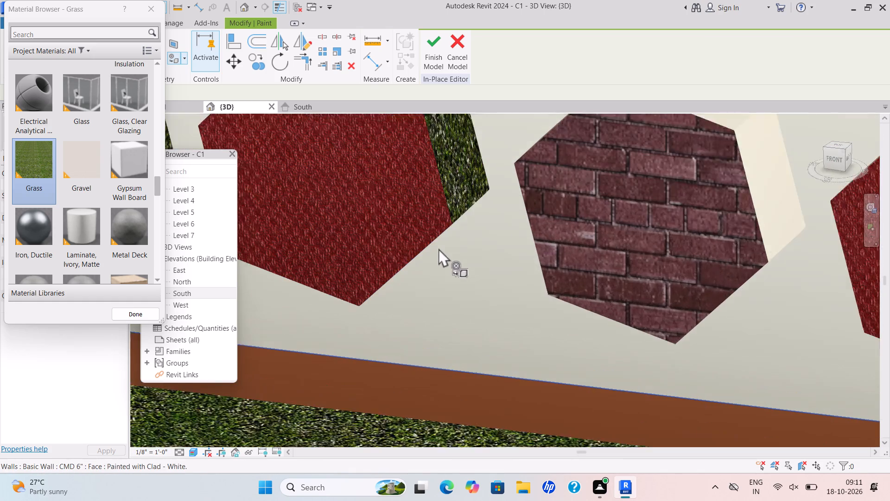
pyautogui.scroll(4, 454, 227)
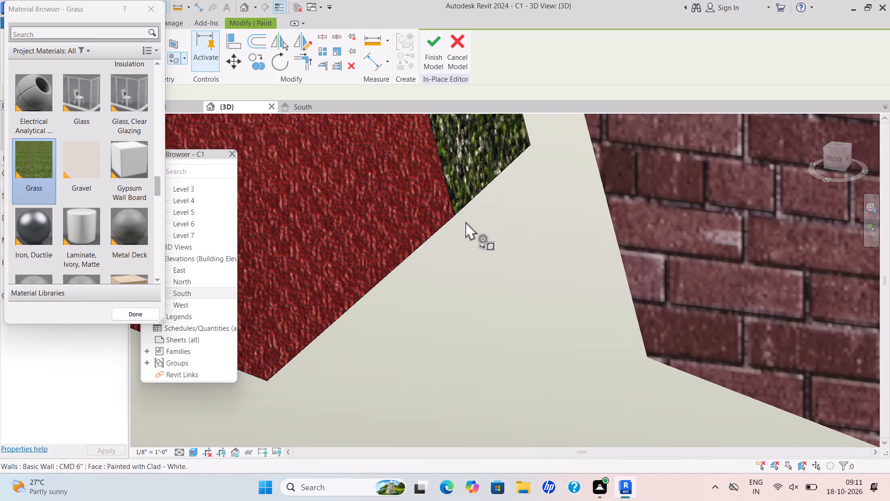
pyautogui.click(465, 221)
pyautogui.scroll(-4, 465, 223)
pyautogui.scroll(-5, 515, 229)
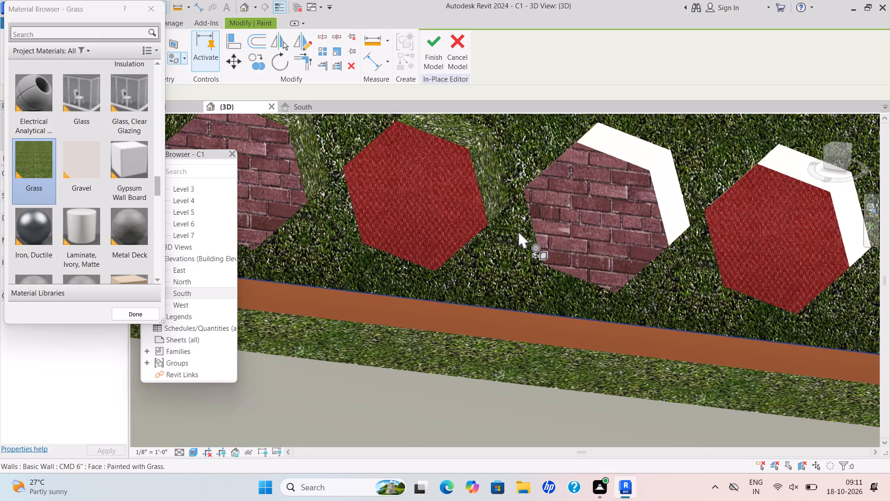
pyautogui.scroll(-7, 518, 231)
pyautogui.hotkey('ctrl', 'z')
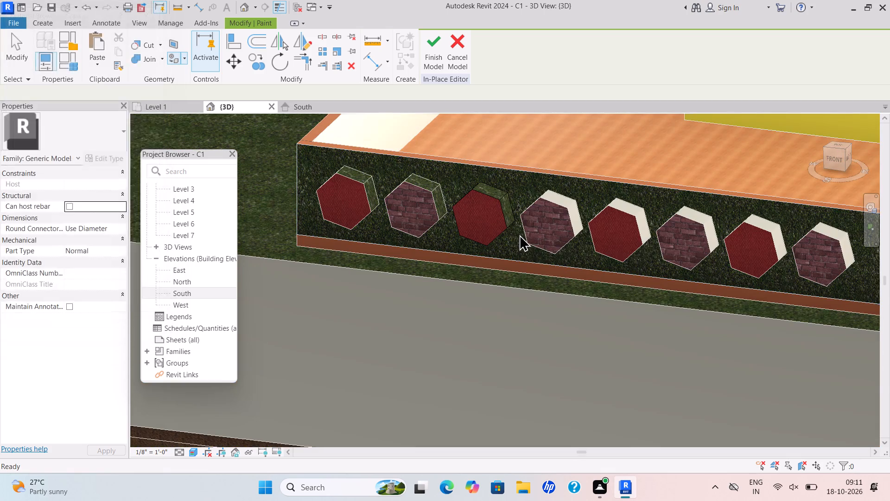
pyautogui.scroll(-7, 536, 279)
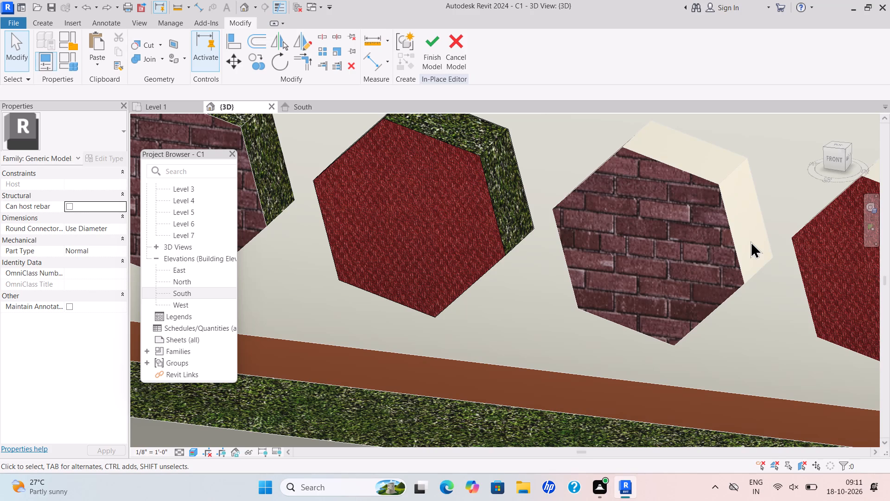
# Finish the third hexagon's in-place edit.
pyautogui.click(436, 41)
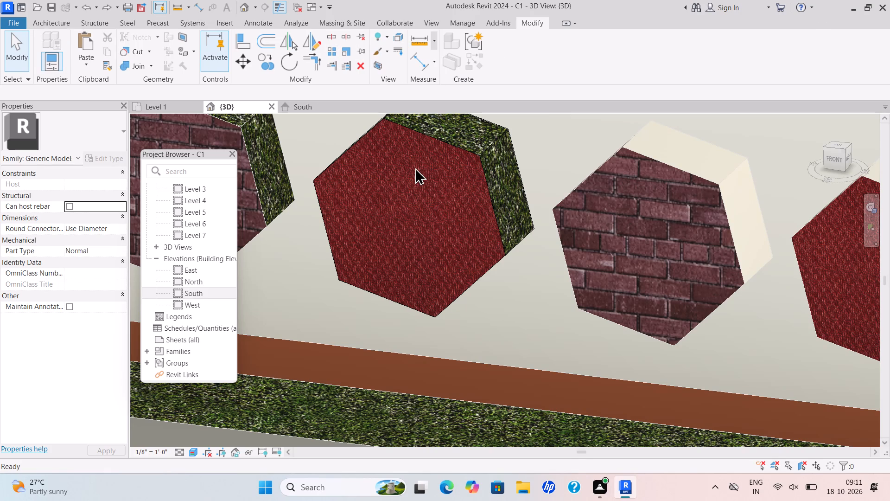
# Edit the fourth hexagon from the front wall's outer left end in place and paint its upper and gate-facing side faces with Grass.
pyautogui.scroll(-5, 540, 202)
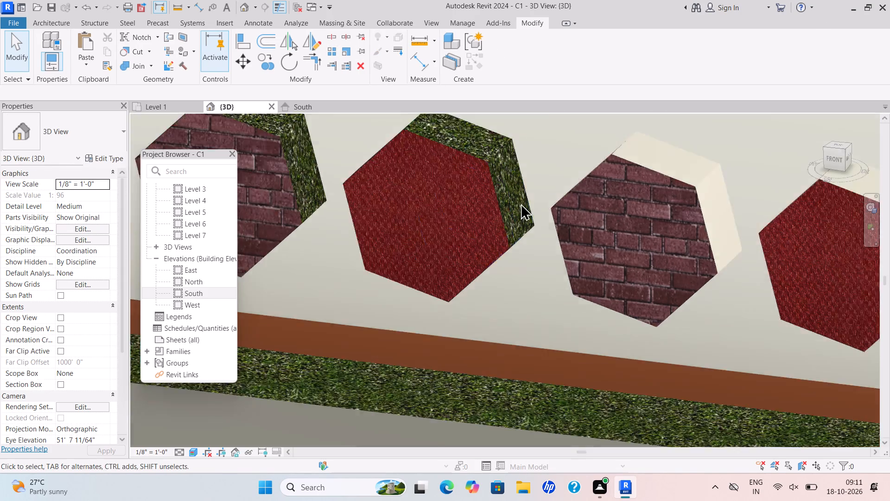
pyautogui.scroll(-2, 521, 203)
pyautogui.scroll(-1, 588, 209)
pyautogui.moveTo(588, 209); pyautogui.dragTo(429, 252, button='middle')
pyautogui.scroll(3, 439, 250)
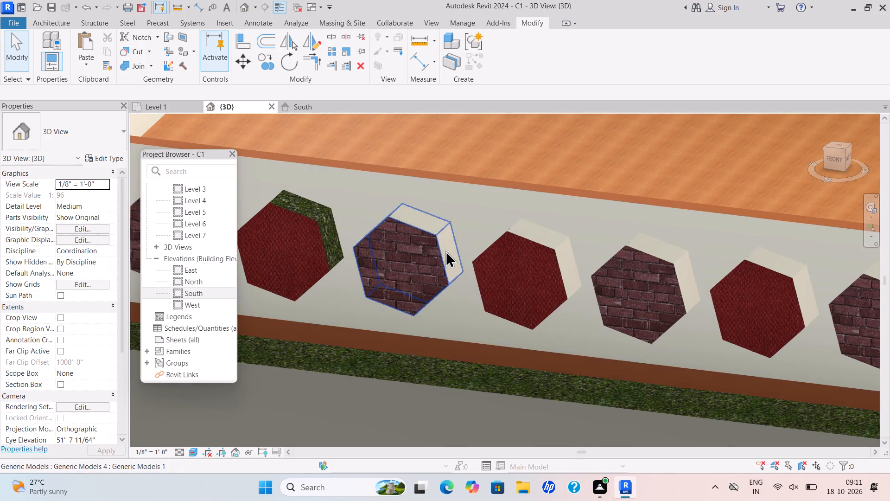
pyautogui.click(445, 250)
pyautogui.click(496, 58)
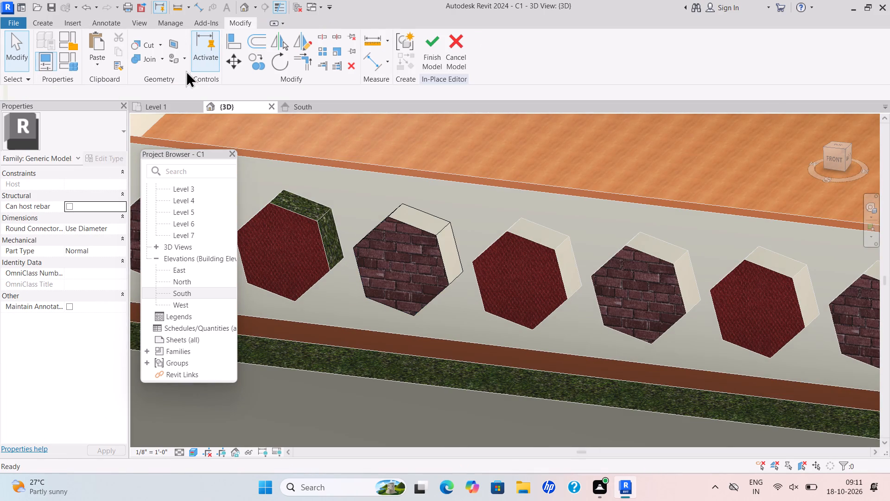
pyautogui.click(184, 58)
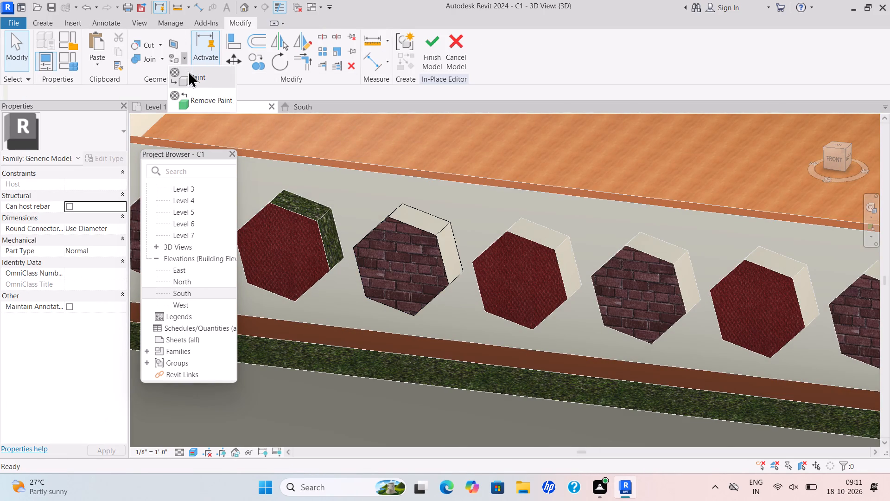
pyautogui.click(188, 72)
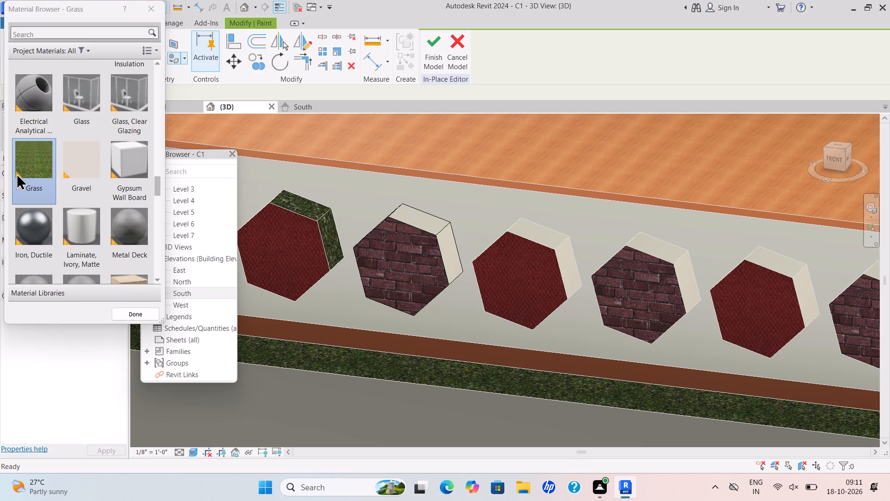
pyautogui.click(25, 170)
pyautogui.scroll(4, 422, 225)
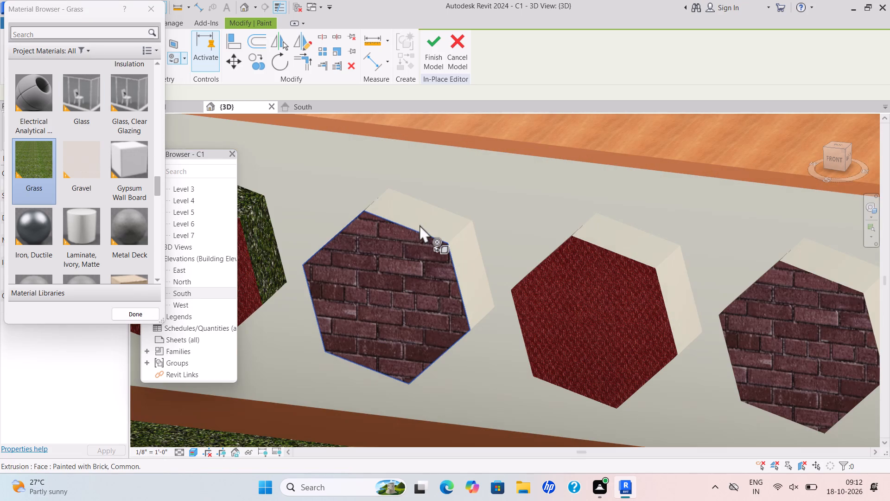
pyautogui.click(425, 220)
pyautogui.click(458, 246)
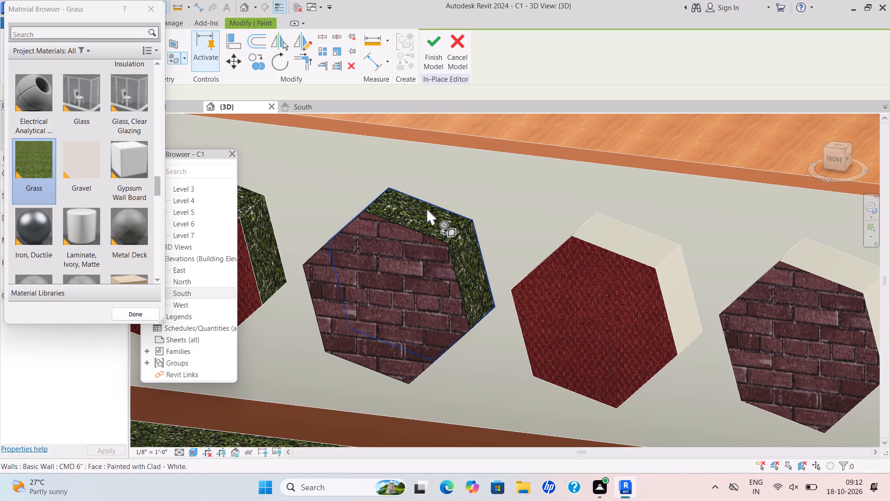
# Paint the fourth hexagon's two side faces pointing away from the gate with Grass.
pyautogui.scroll(-3, 441, 239)
pyautogui.keyDown('shift'); pyautogui.moveTo(447, 241); pyautogui.dragTo(466, 254, button='middle'); pyautogui.keyUp('shift')
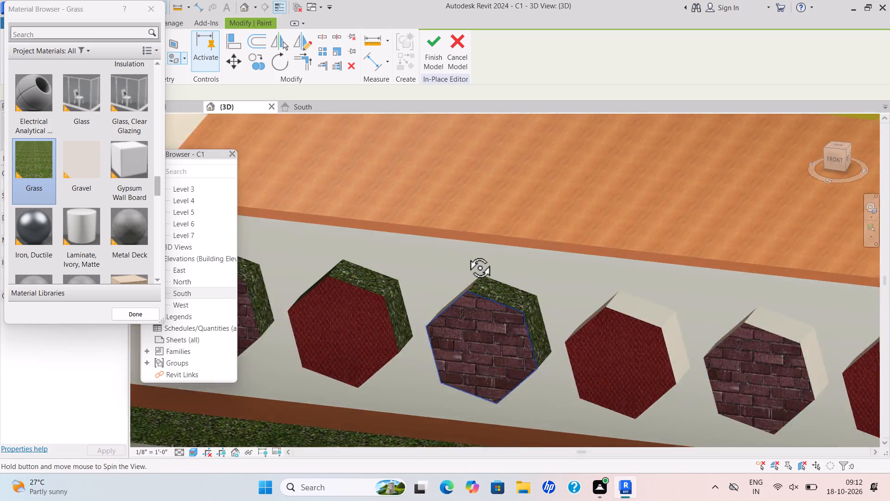
pyautogui.keyDown('shift'); pyautogui.moveTo(466, 254); pyautogui.dragTo(473, 255, button='middle'); pyautogui.keyUp('shift')
pyautogui.scroll(-2, 476, 256)
pyautogui.moveTo(476, 256); pyautogui.dragTo(253, 117, button='middle')
pyautogui.keyDown('shift'); pyautogui.moveTo(445, 278); pyautogui.dragTo(470, 300, button='middle'); pyautogui.keyUp('shift')
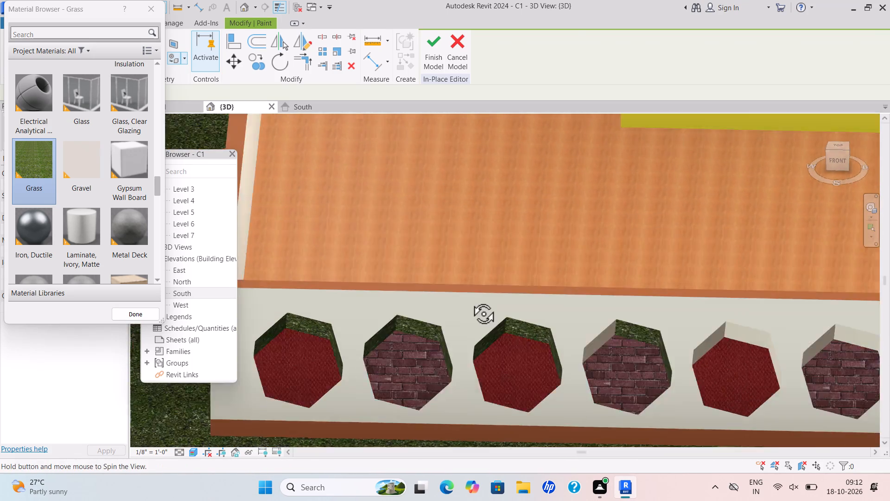
pyautogui.keyDown('shift'); pyautogui.moveTo(470, 300); pyautogui.dragTo(489, 303, button='middle'); pyautogui.keyUp('shift')
pyautogui.moveTo(522, 290); pyautogui.dragTo(173, 165, button='middle')
pyautogui.scroll(-2, 399, 232)
pyautogui.scroll(3, 744, 334)
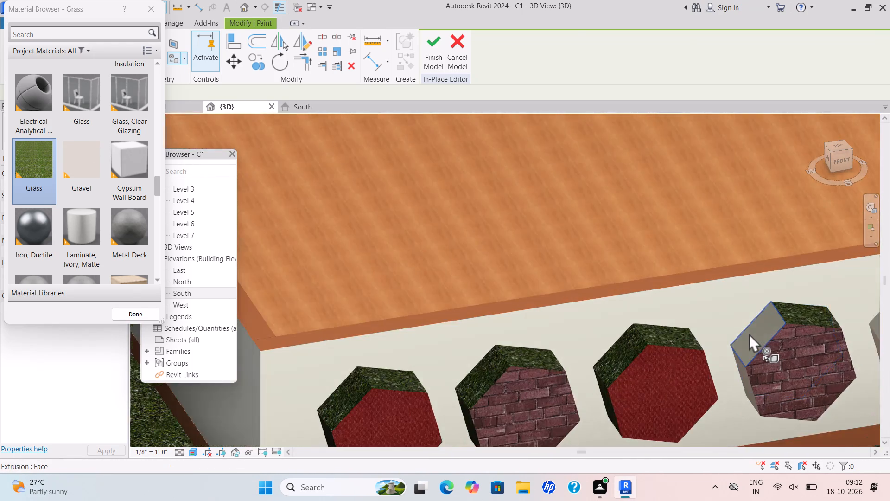
pyautogui.scroll(3, 749, 334)
pyautogui.click(752, 334)
pyautogui.scroll(-3, 752, 334)
pyautogui.moveTo(745, 331); pyautogui.dragTo(648, 252, button='middle')
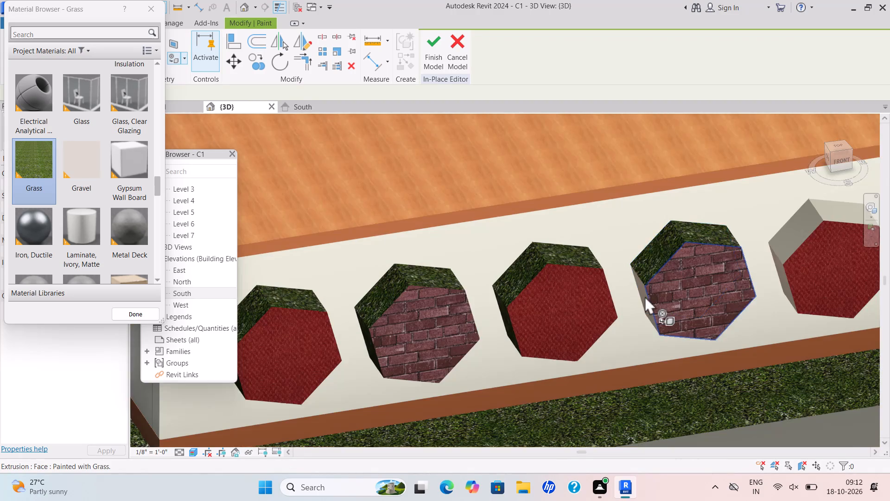
pyautogui.scroll(4, 643, 296)
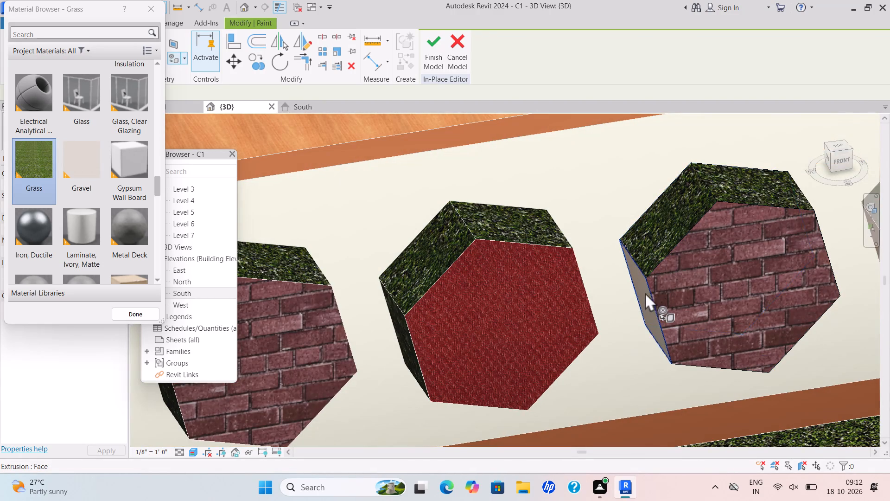
pyautogui.click(642, 293)
pyautogui.scroll(-5, 642, 293)
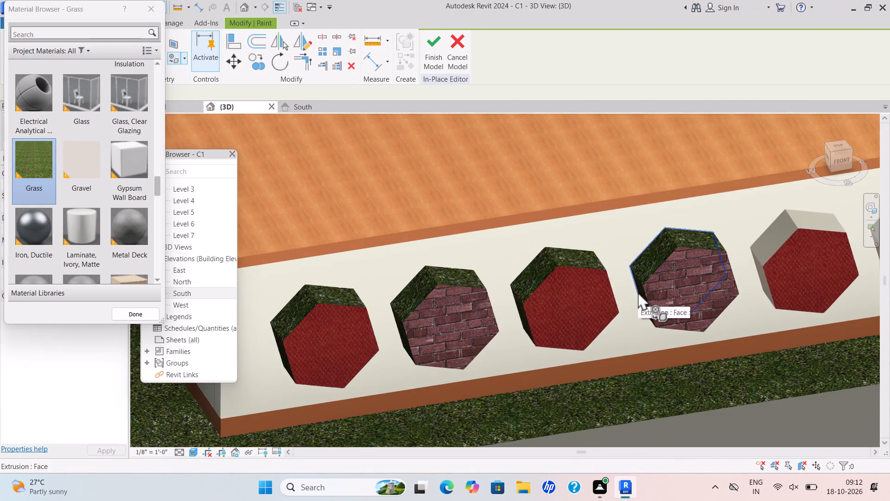
# Finish the fourth hexagon's in-place edit.
pyautogui.scroll(-5, 638, 292)
pyautogui.keyDown('shift'); pyautogui.moveTo(643, 288); pyautogui.dragTo(617, 272, button='middle'); pyautogui.keyUp('shift')
pyautogui.keyDown('shift'); pyautogui.moveTo(458, 219); pyautogui.dragTo(420, 205, button='middle'); pyautogui.keyUp('shift')
pyautogui.keyDown('shift'); pyautogui.scroll(-1, 458, 219); pyautogui.keyUp('shift')
pyautogui.scroll(1, 440, 205)
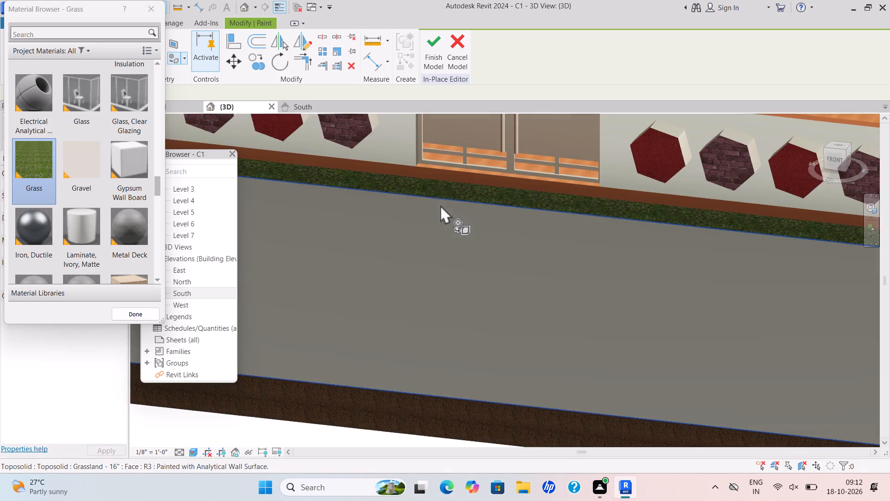
pyautogui.moveTo(440, 205); pyautogui.dragTo(533, 333, button='middle')
pyautogui.scroll(-1, 442, 208)
pyautogui.scroll(-1, 533, 333)
pyautogui.middleClick(534, 334)
pyautogui.scroll(-2, 377, 276)
pyautogui.moveTo(381, 278); pyautogui.dragTo(519, 284, button='middle')
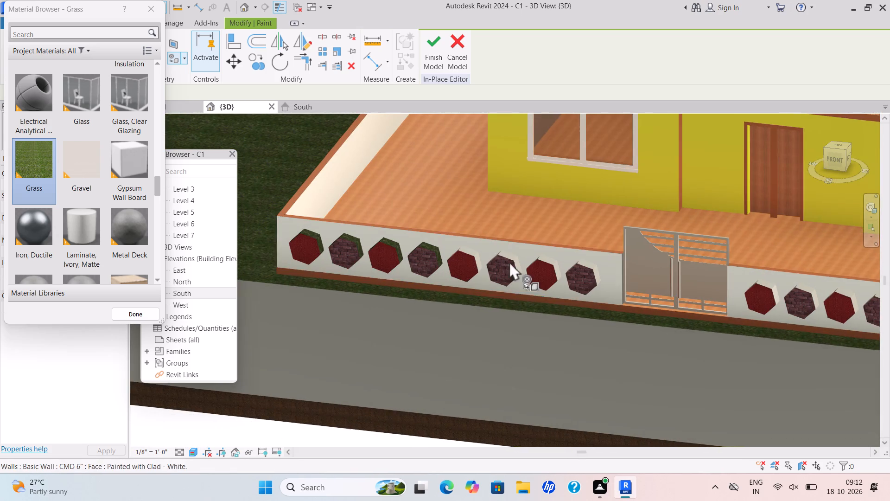
pyautogui.click(427, 49)
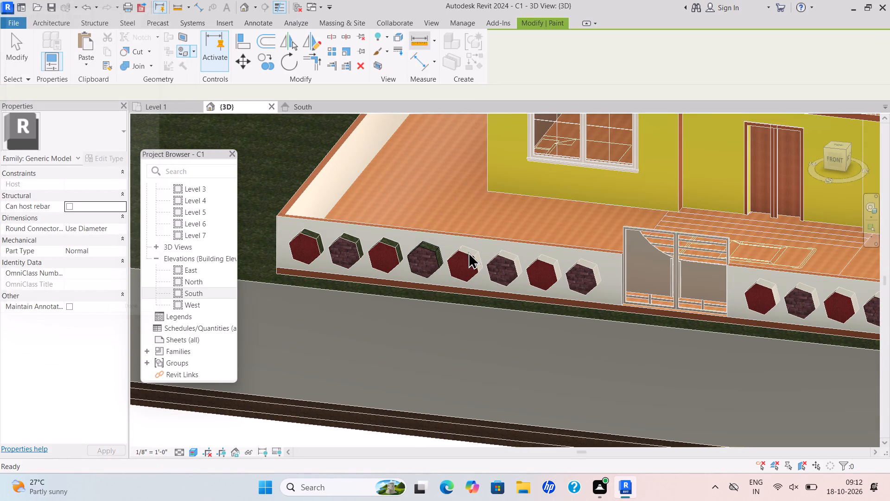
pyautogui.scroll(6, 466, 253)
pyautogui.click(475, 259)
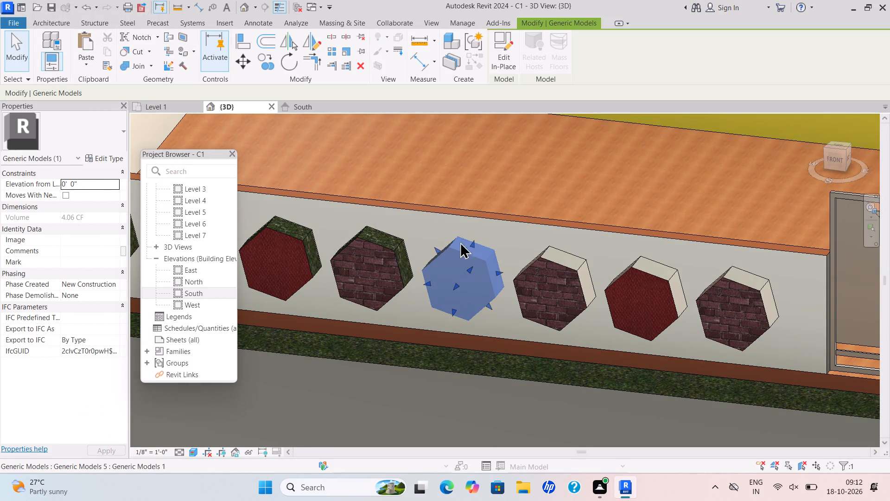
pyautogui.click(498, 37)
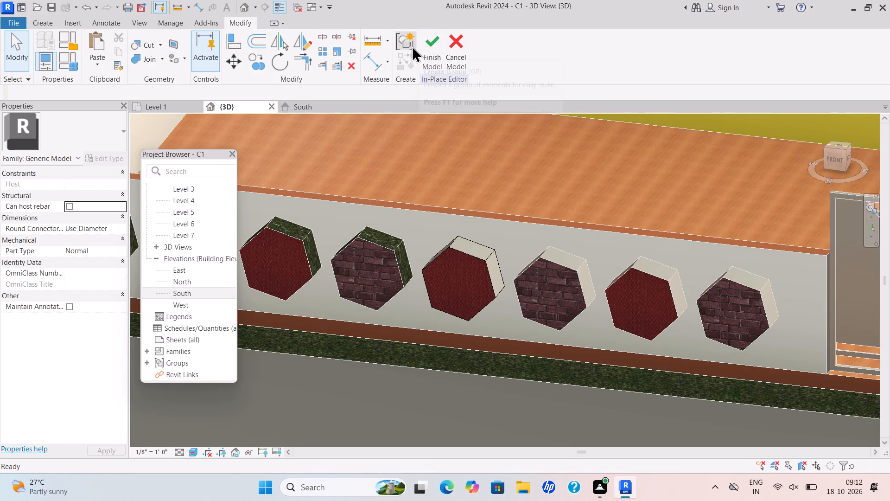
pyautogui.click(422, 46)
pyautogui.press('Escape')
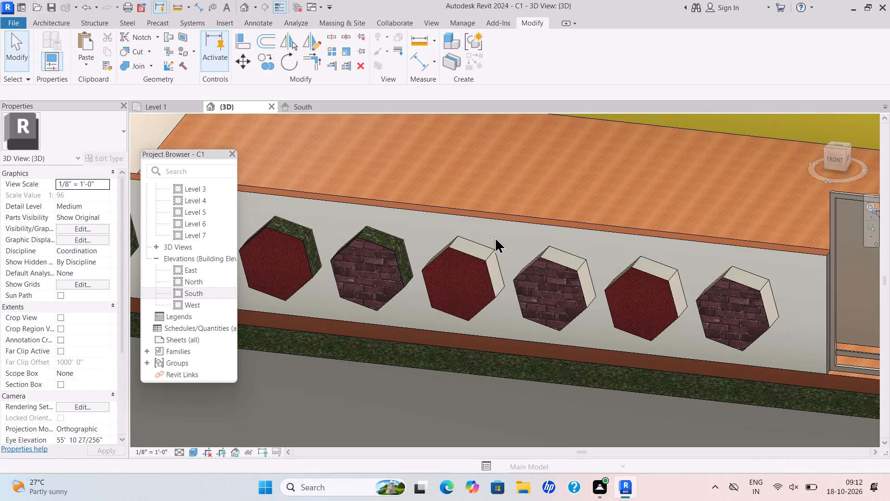
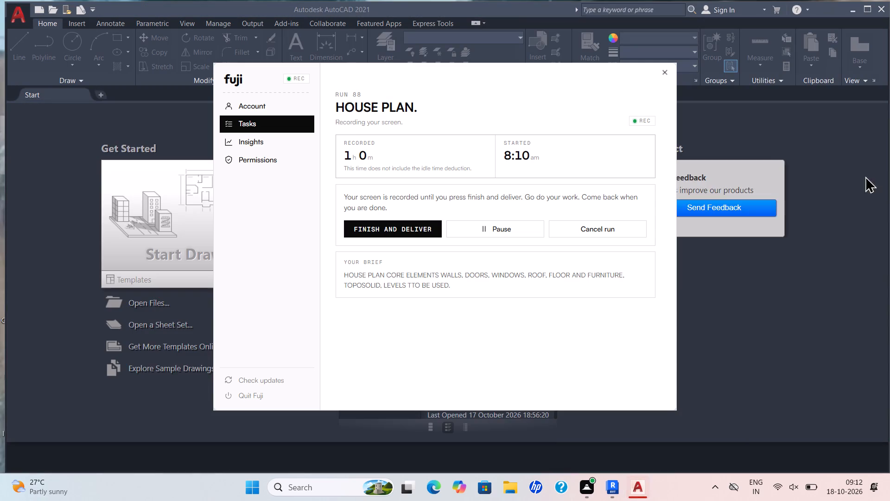
# Open the drawing INTERN P39 from the Documents folder.
pyautogui.click(150, 303)
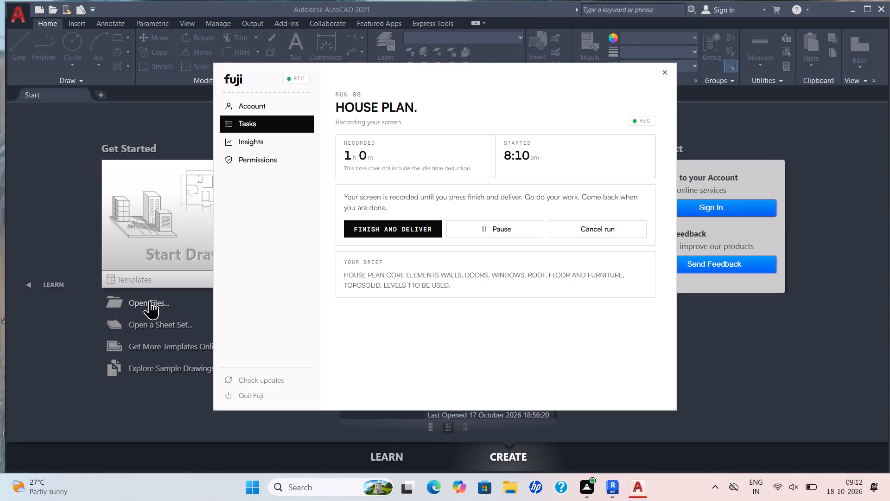
pyautogui.click(152, 302)
pyautogui.click(169, 304)
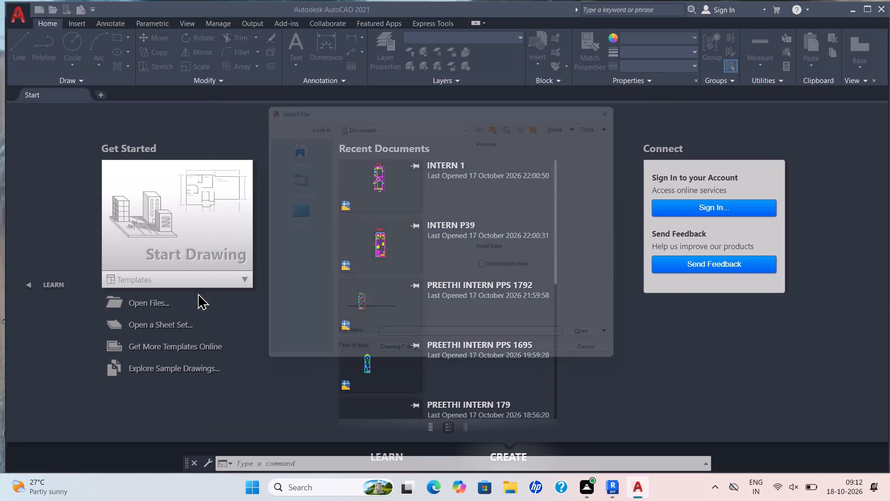
pyautogui.doubleClick(292, 179)
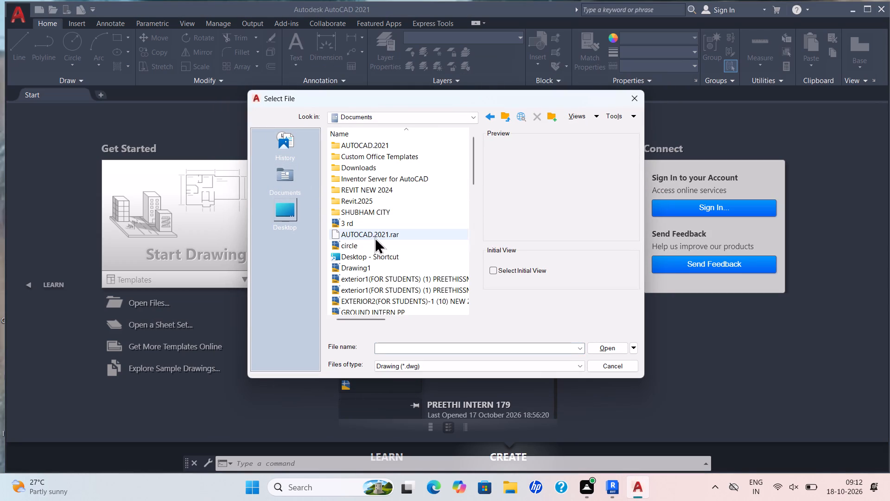
pyautogui.scroll(-1, 388, 258)
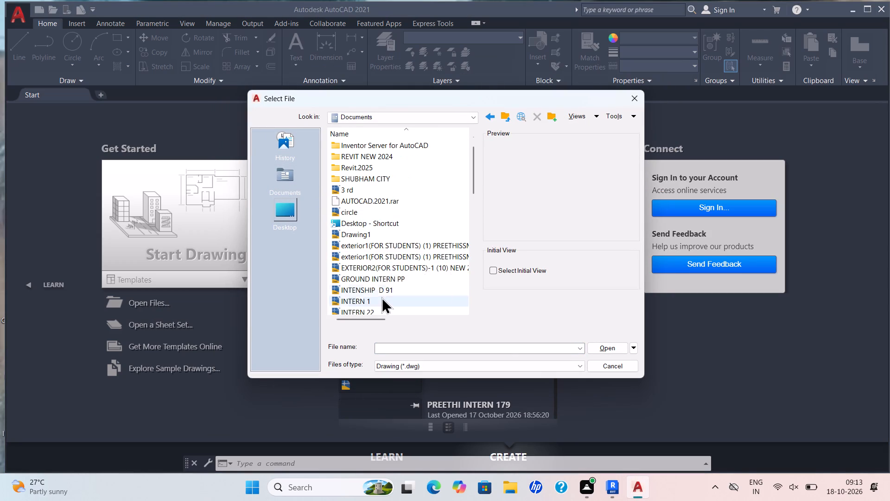
pyautogui.scroll(-2, 381, 297)
pyautogui.click(375, 278)
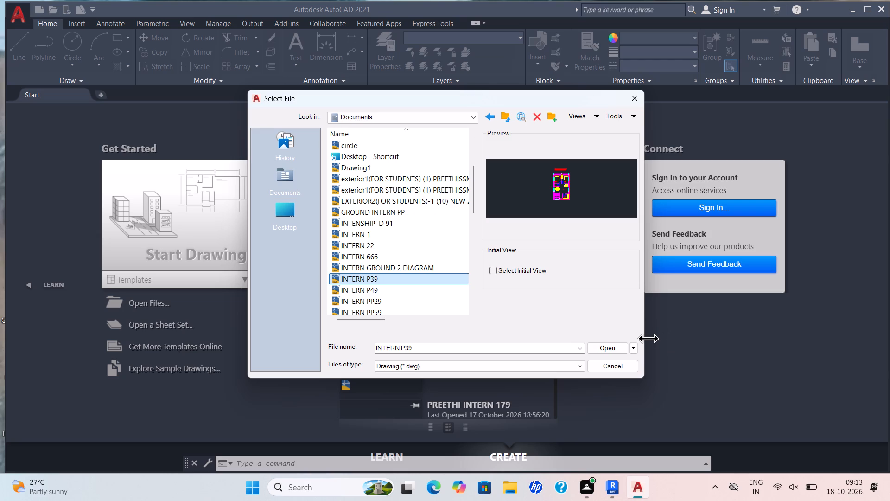
pyautogui.click(601, 350)
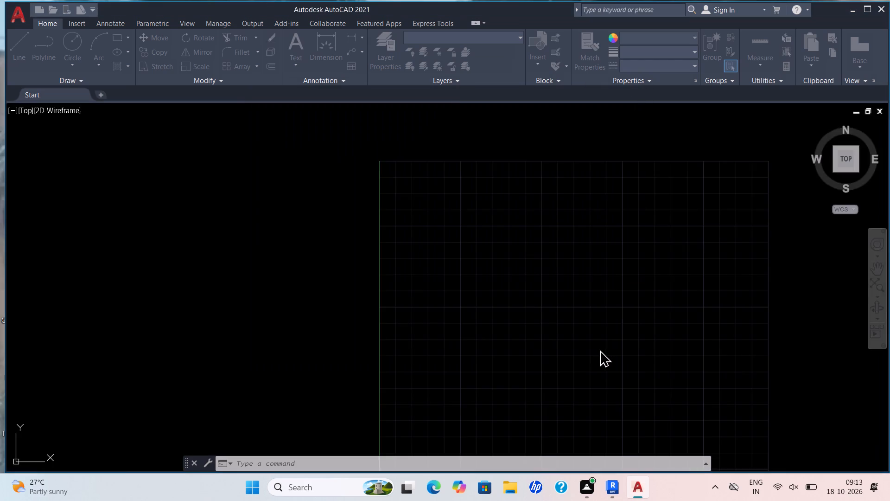
pyautogui.scroll(2, 466, 232)
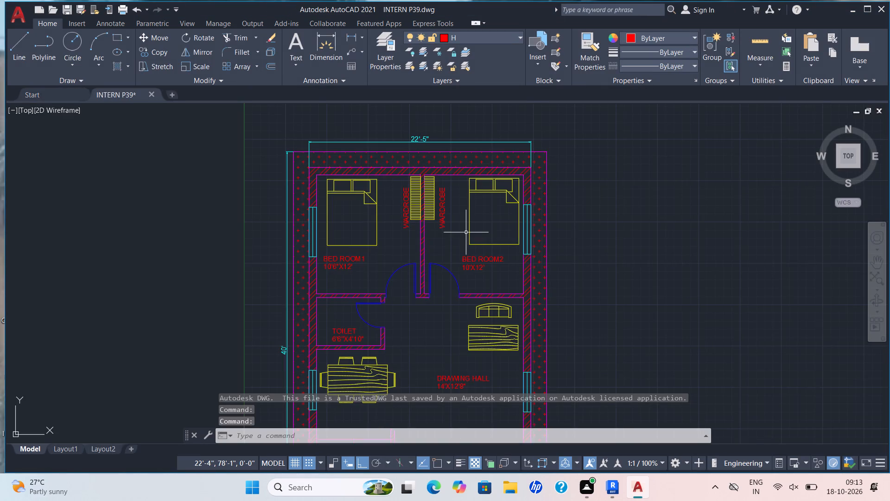
pyautogui.scroll(-2, 459, 243)
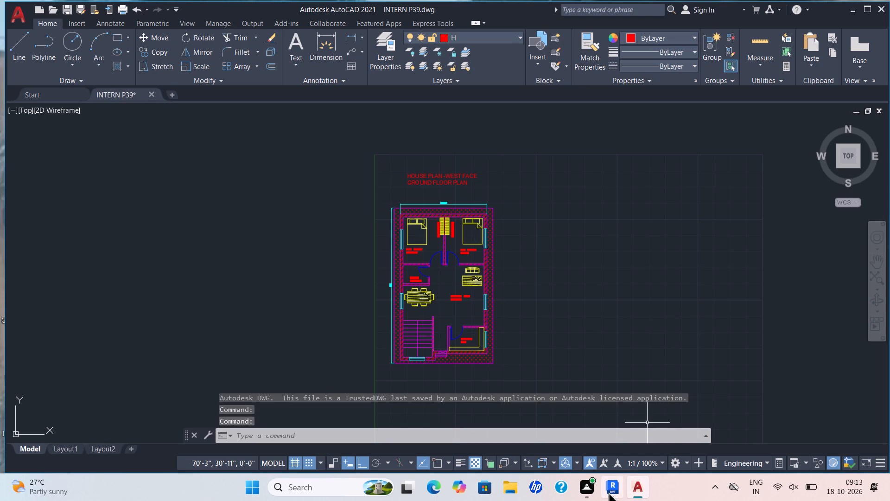
# Switch to Revit, edit the plain-sided red-fronted hexagon beside the grass-sided brick one in place, and paint its top face with Grass.
pyautogui.click(614, 436)
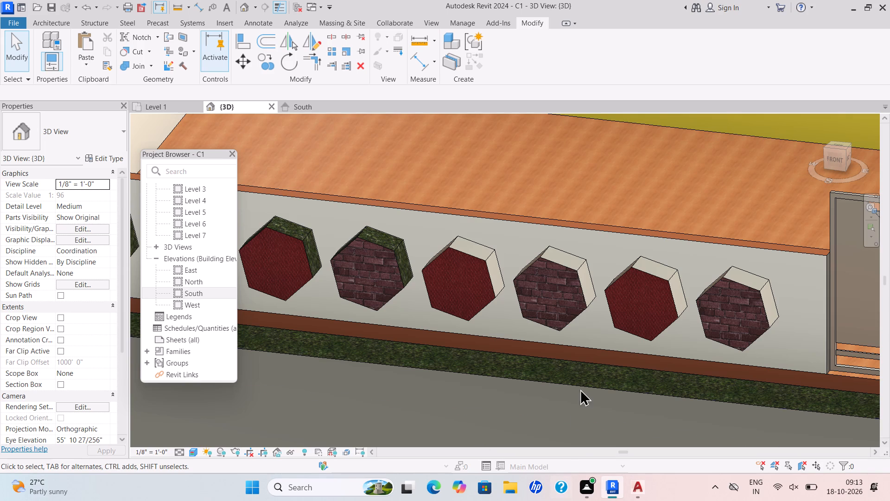
pyautogui.click(472, 254)
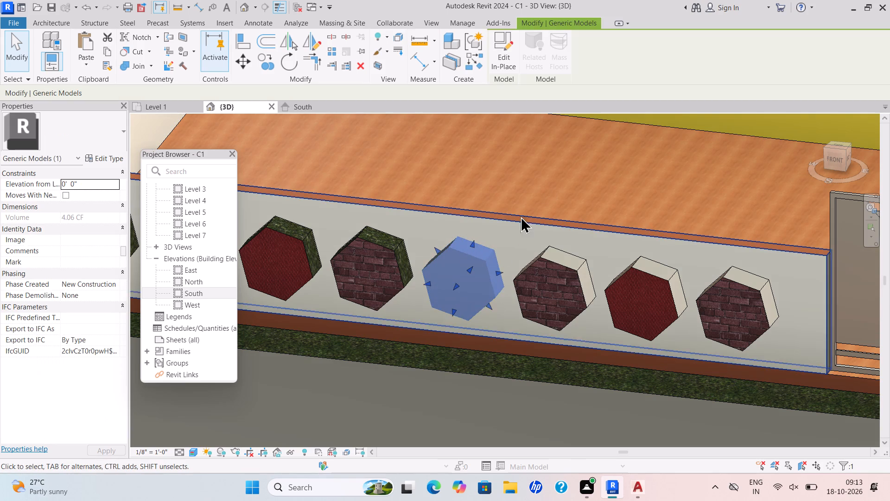
pyautogui.click(502, 69)
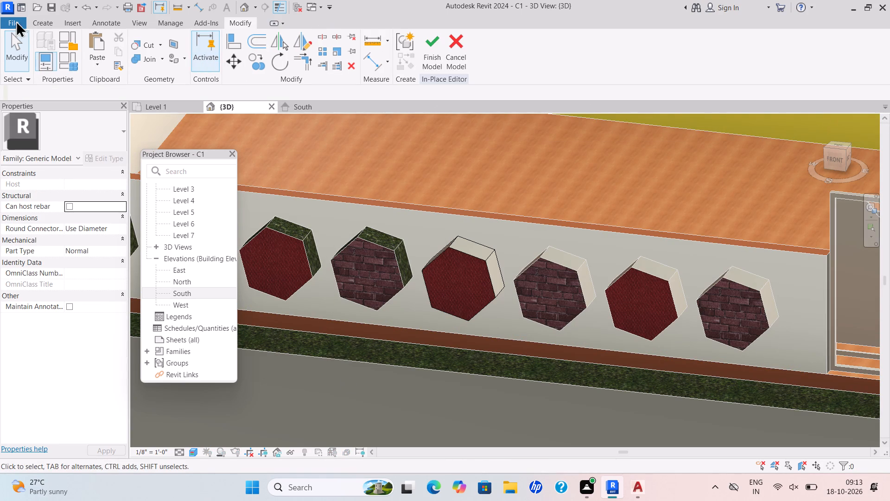
pyautogui.click(183, 57)
pyautogui.click(190, 67)
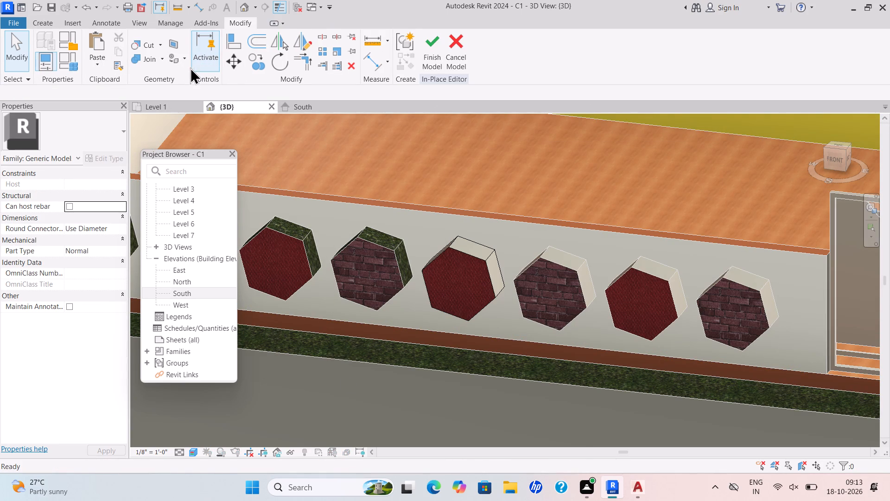
pyautogui.click(26, 169)
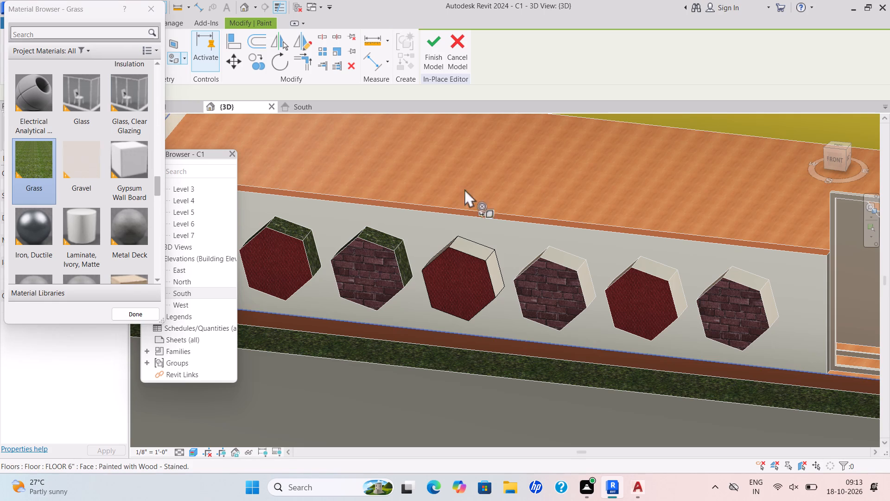
pyautogui.scroll(2, 467, 238)
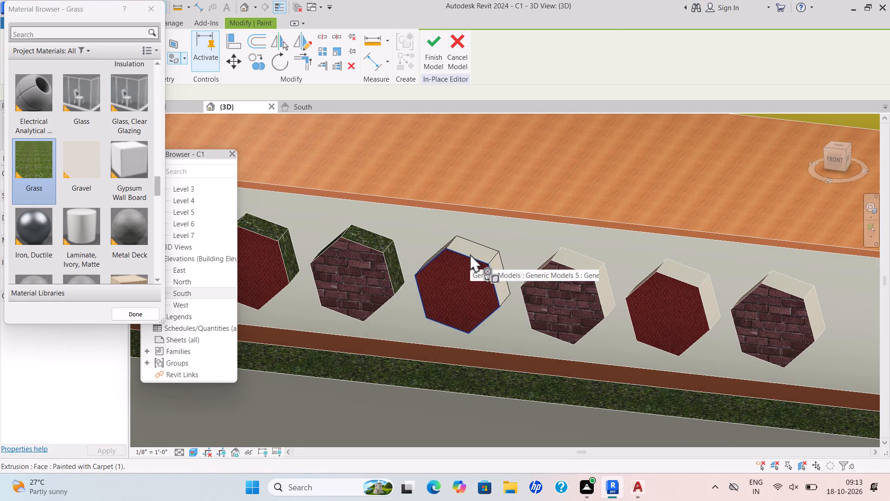
pyautogui.scroll(1, 470, 254)
pyautogui.click(470, 252)
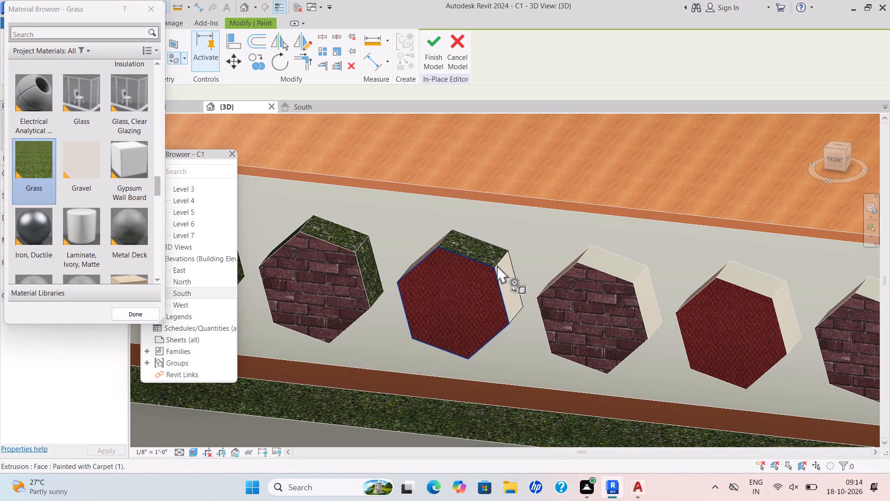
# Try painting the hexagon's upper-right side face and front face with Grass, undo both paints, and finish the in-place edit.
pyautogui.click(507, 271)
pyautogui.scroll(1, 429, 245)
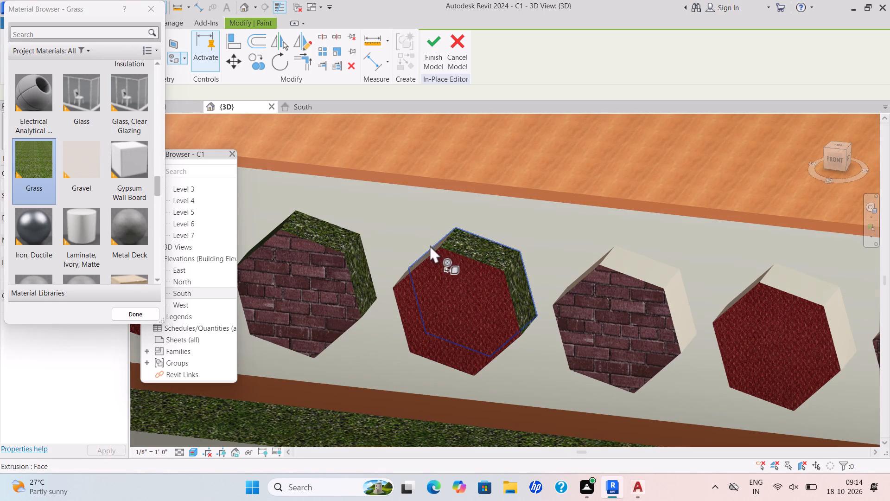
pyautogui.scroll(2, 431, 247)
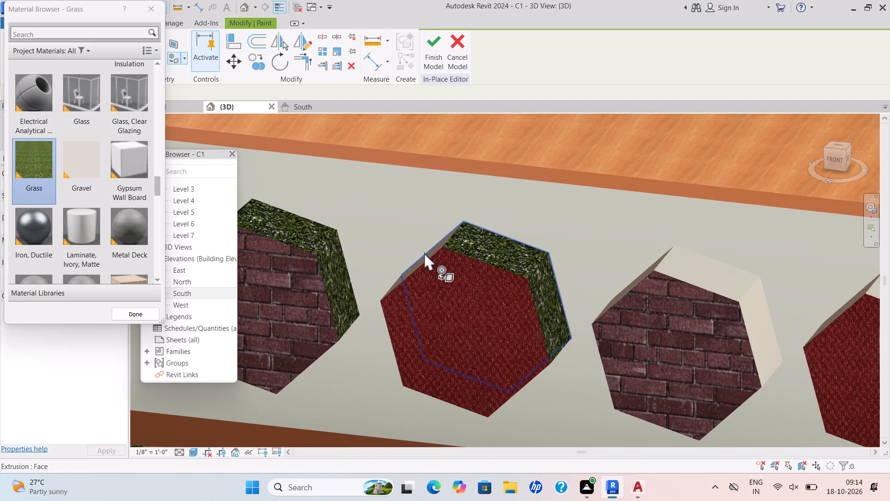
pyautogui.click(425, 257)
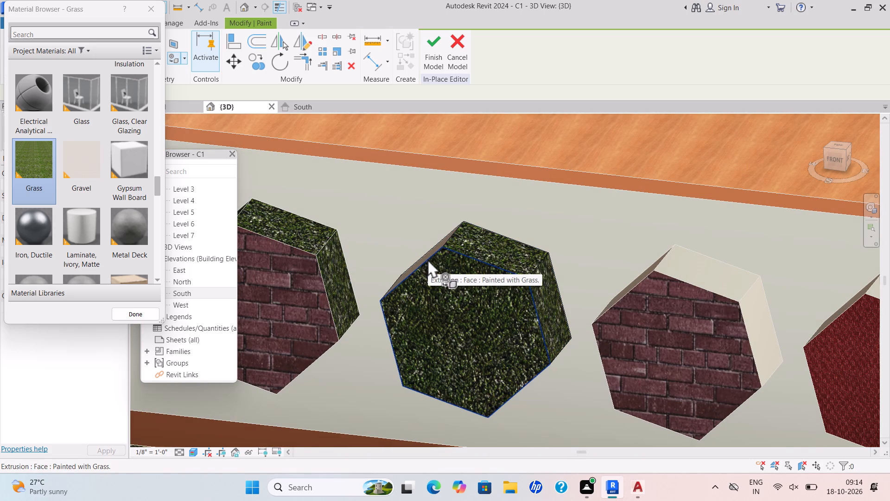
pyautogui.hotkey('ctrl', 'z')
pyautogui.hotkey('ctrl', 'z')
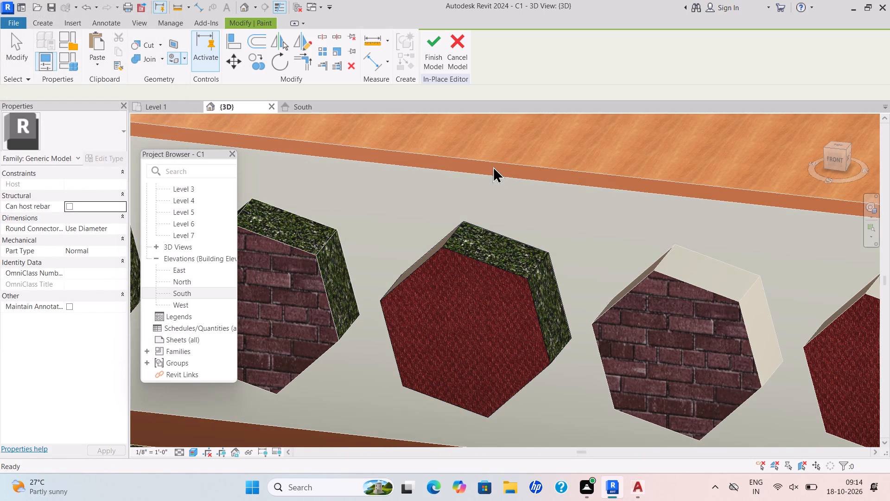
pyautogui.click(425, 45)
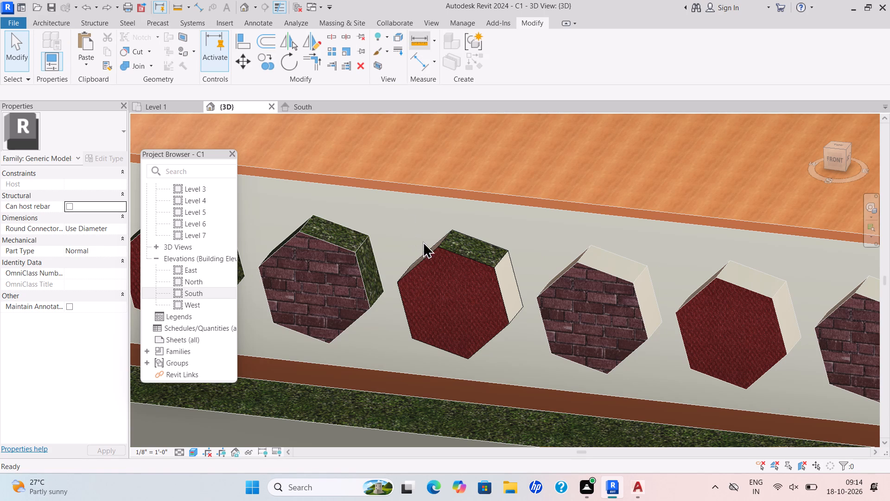
# Edit the same red-fronted hexagon in place again, paint its upper-right and upper-left side faces with Grass, and finish the model.
pyautogui.click(458, 258)
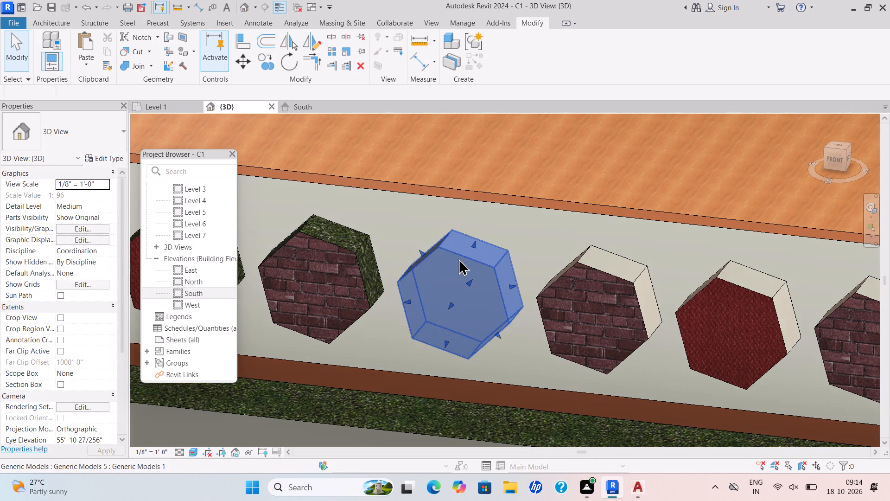
pyautogui.click(496, 52)
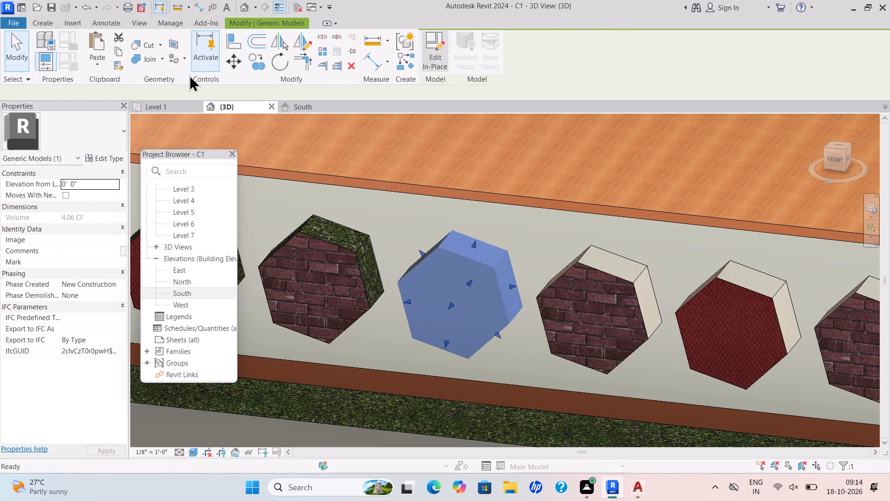
pyautogui.click(185, 56)
pyautogui.click(197, 73)
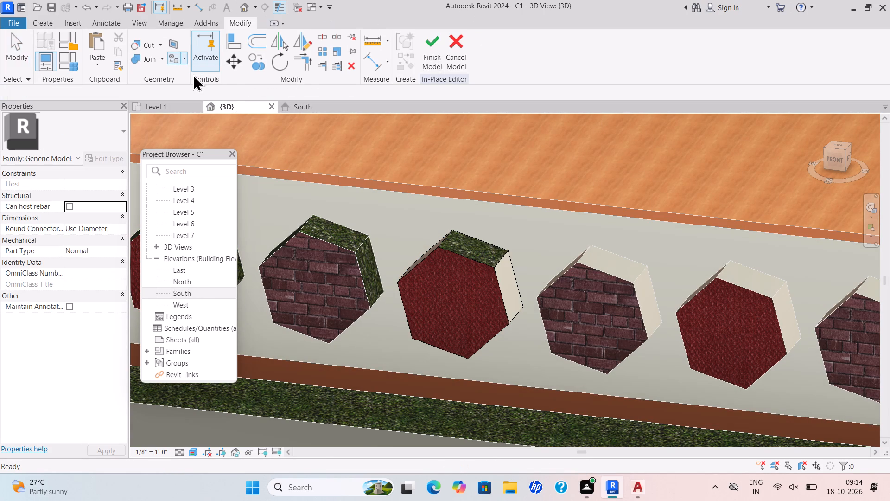
pyautogui.click(28, 164)
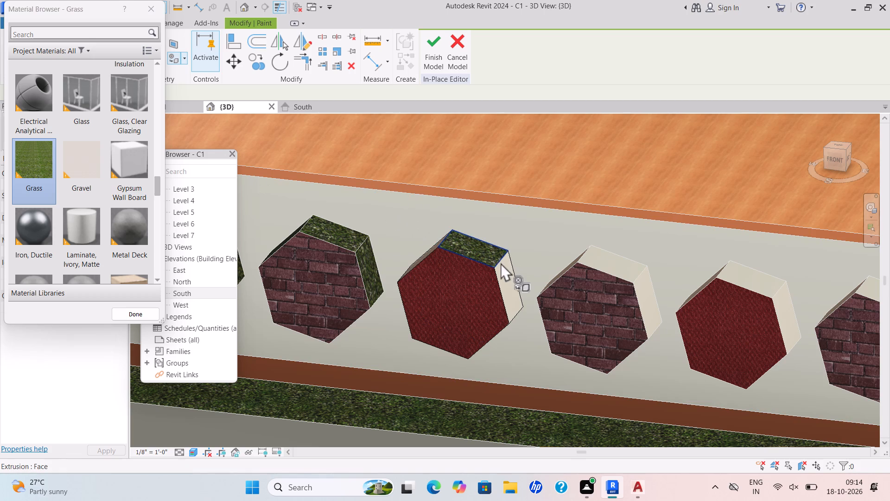
pyautogui.scroll(3, 501, 266)
pyautogui.click(509, 270)
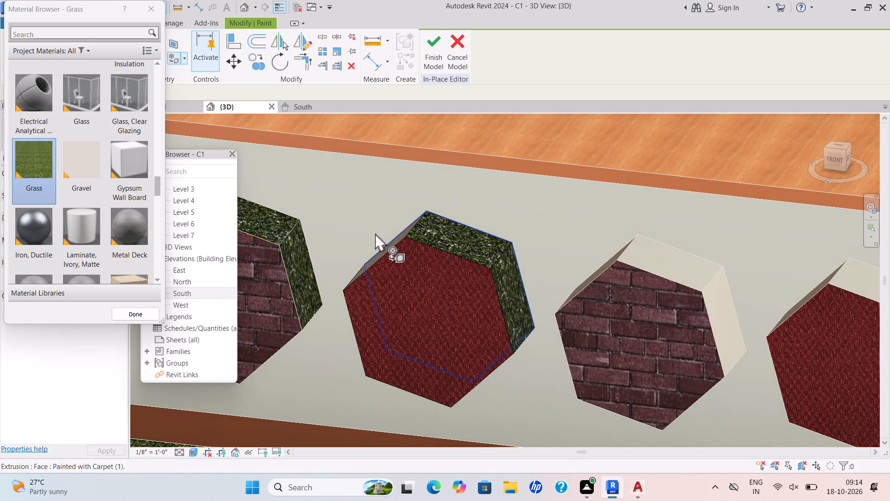
pyautogui.scroll(5, 389, 228)
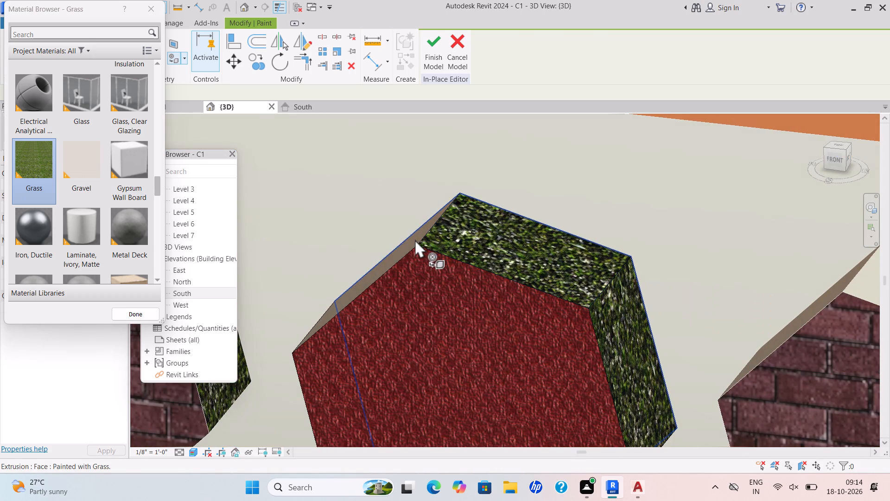
pyautogui.scroll(2, 411, 244)
pyautogui.click(409, 244)
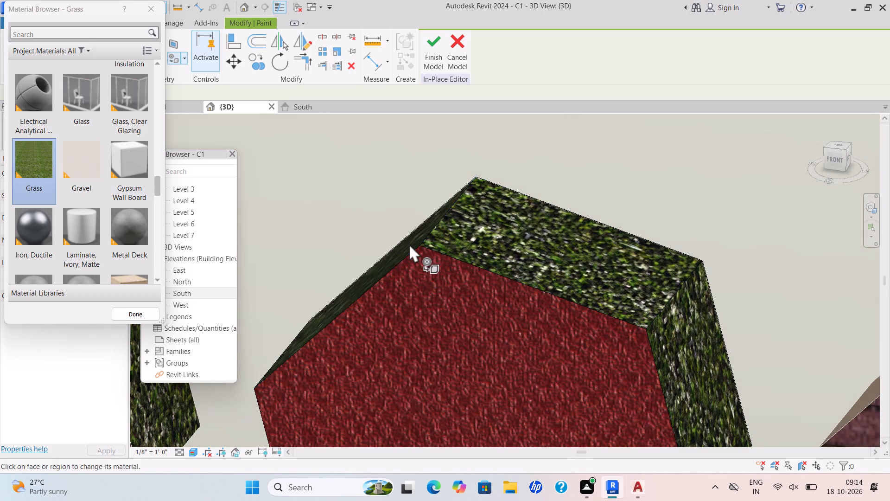
pyautogui.scroll(-3, 409, 244)
pyautogui.moveTo(439, 45); pyautogui.dragTo(440, 50)
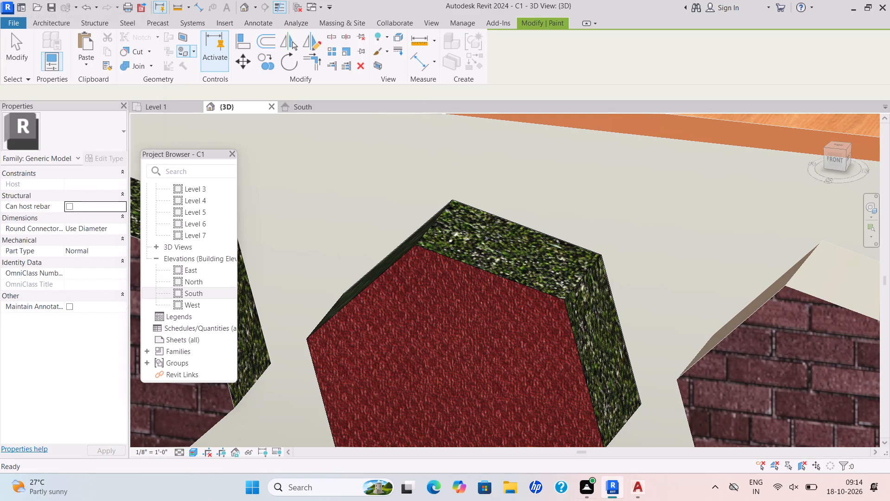